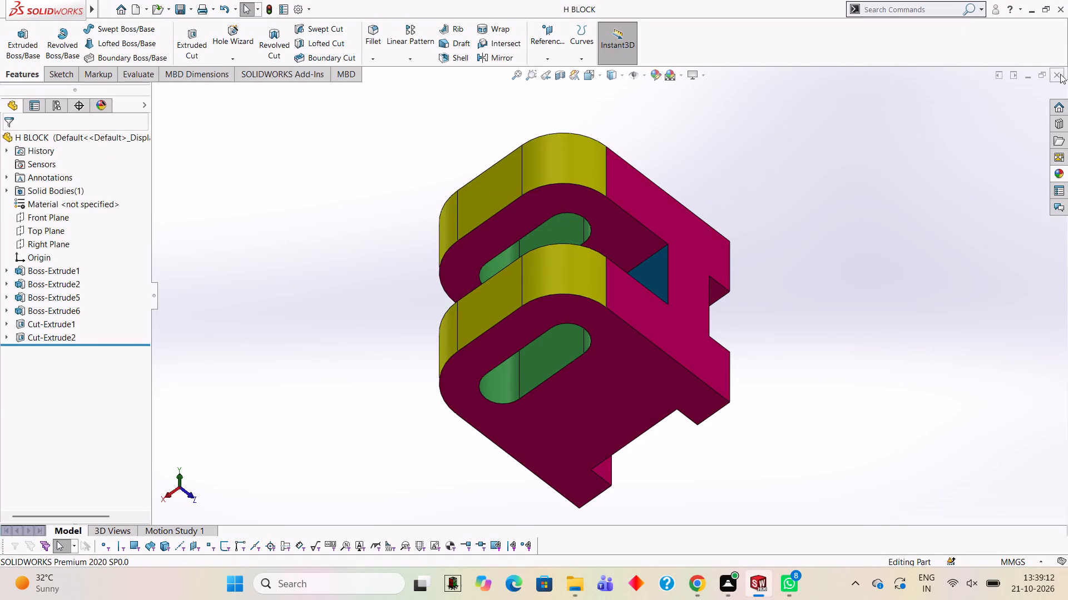
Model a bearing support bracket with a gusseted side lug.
Close the H BLOCK part and create a new part document.
drag(1060, 74, 1053, 74)
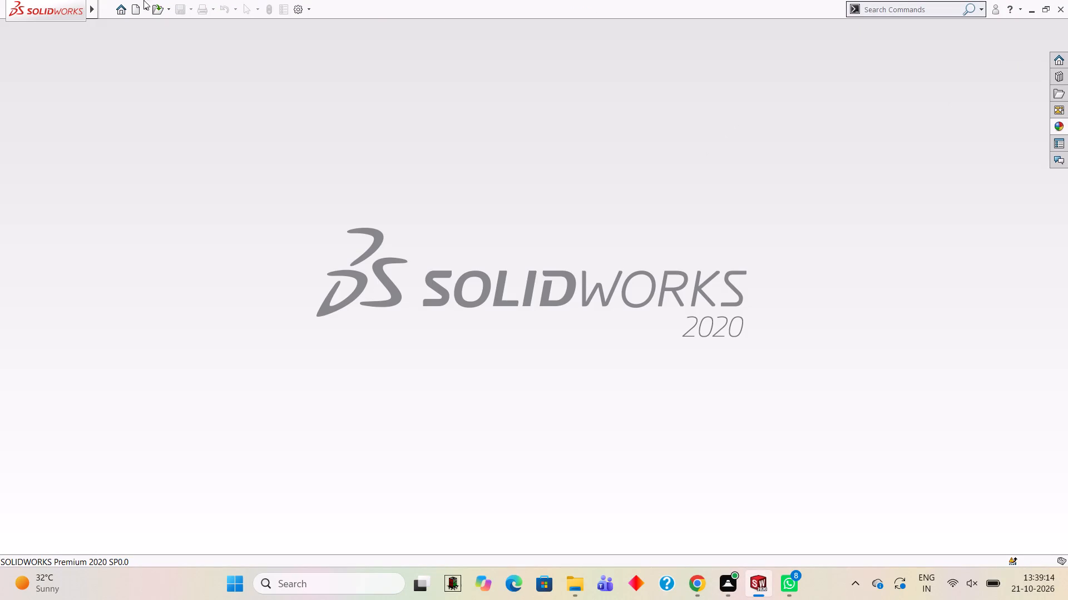
click(135, 9)
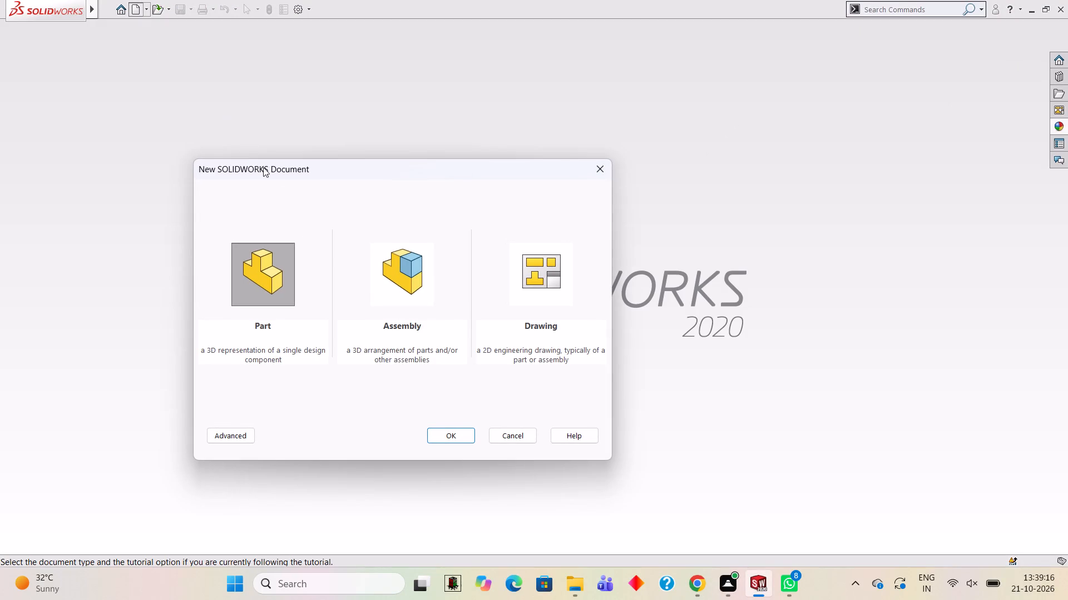
click(438, 433)
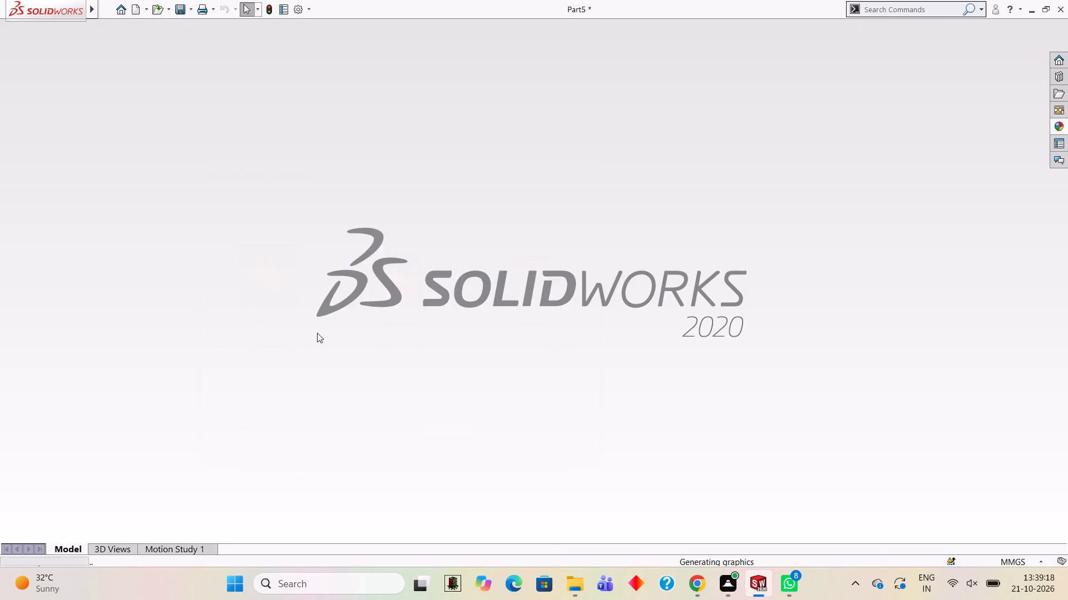
Start a sketch on the Front Plane and draw a nearly horizontal 128 mm line extending in +X from the origin.
click(56, 209)
click(61, 189)
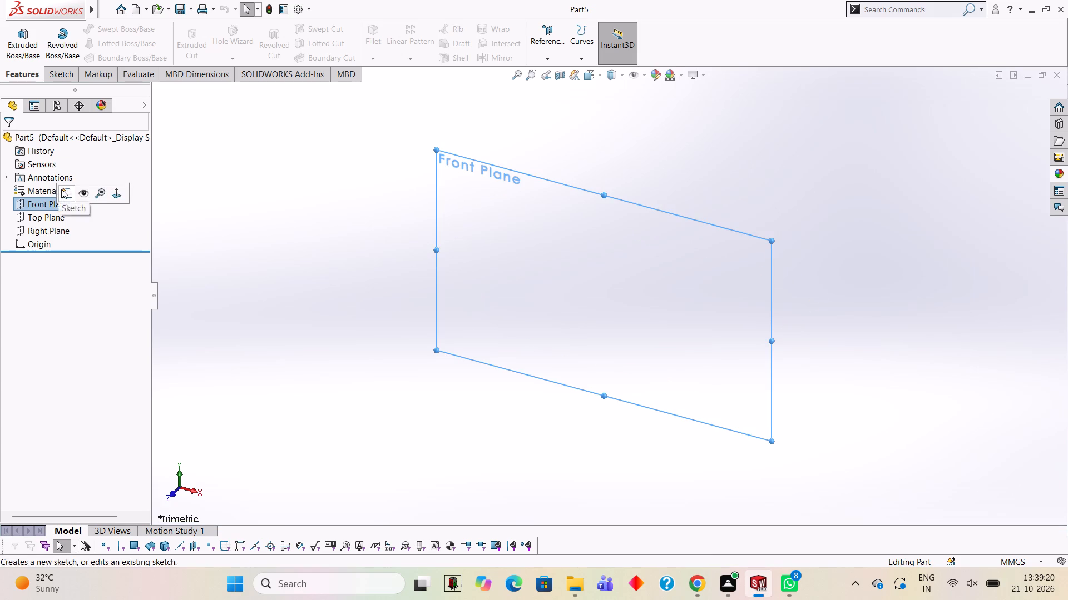
click(495, 314)
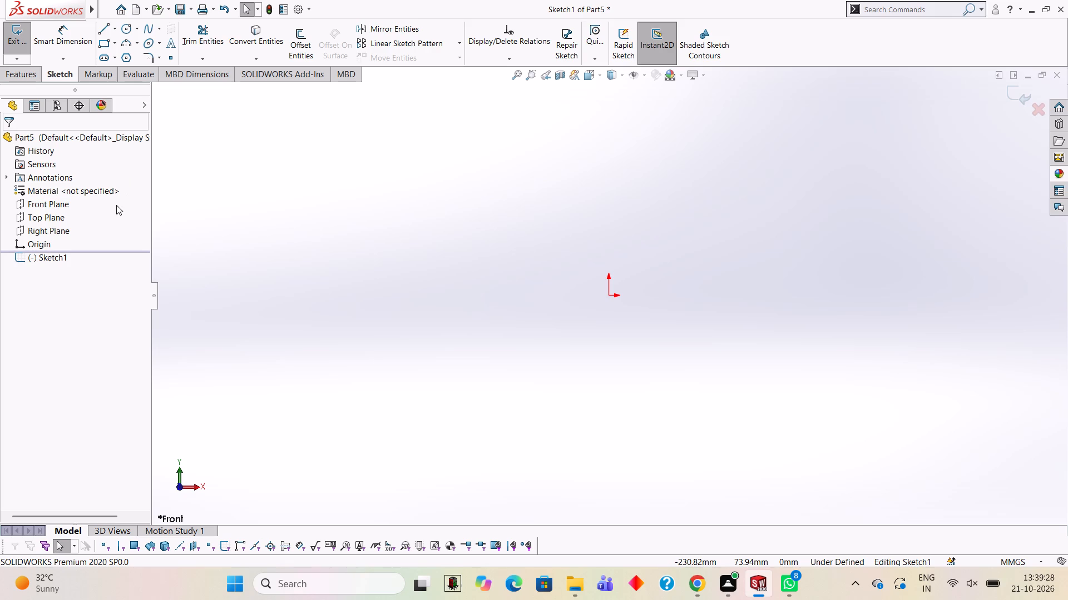
click(103, 27)
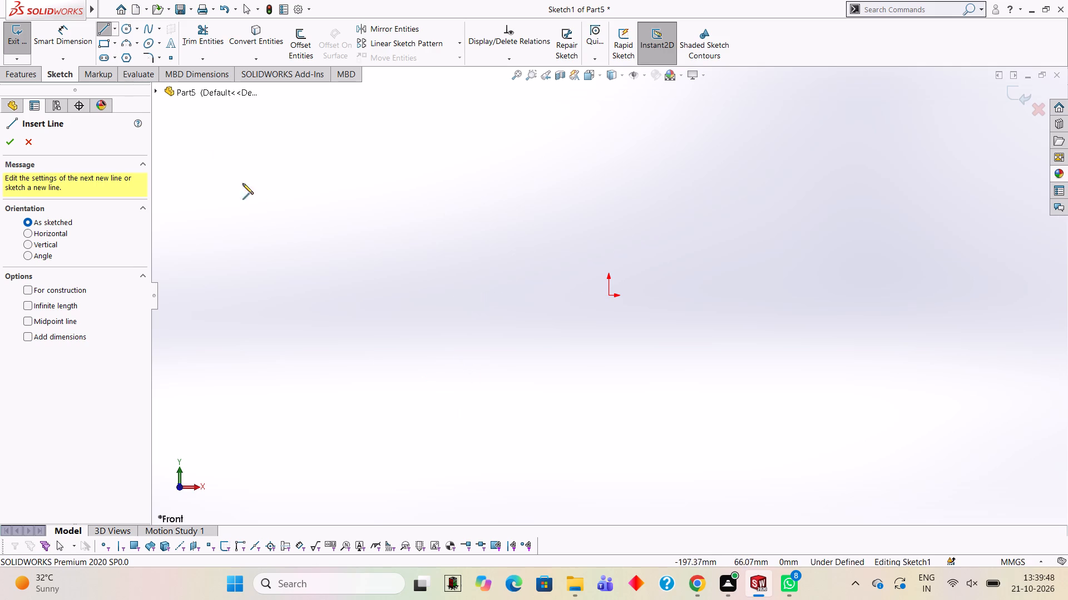
click(609, 294)
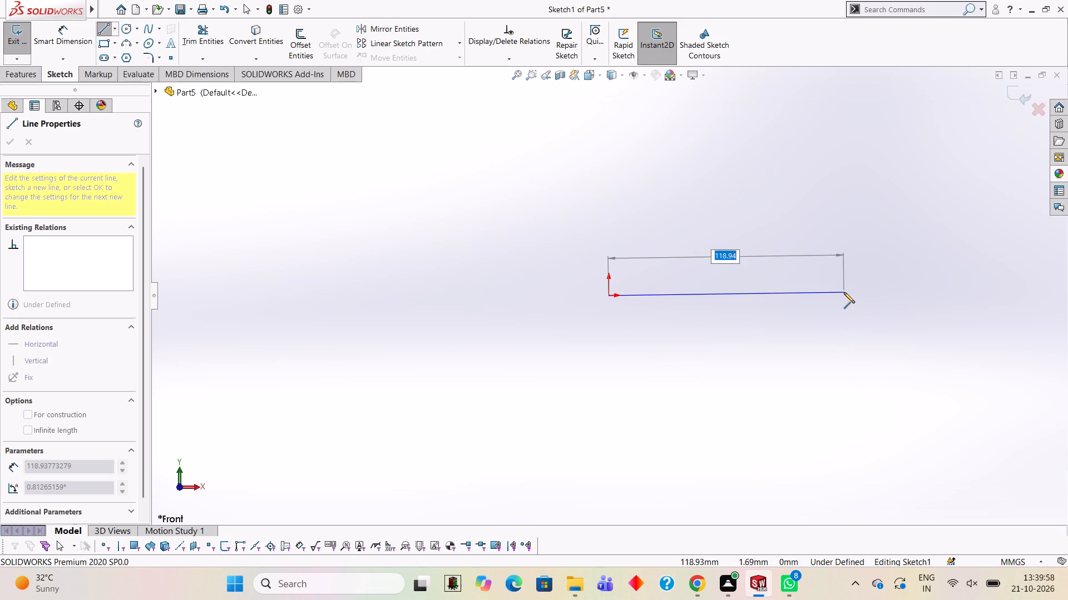
text(12)
key(8)
key(Return)
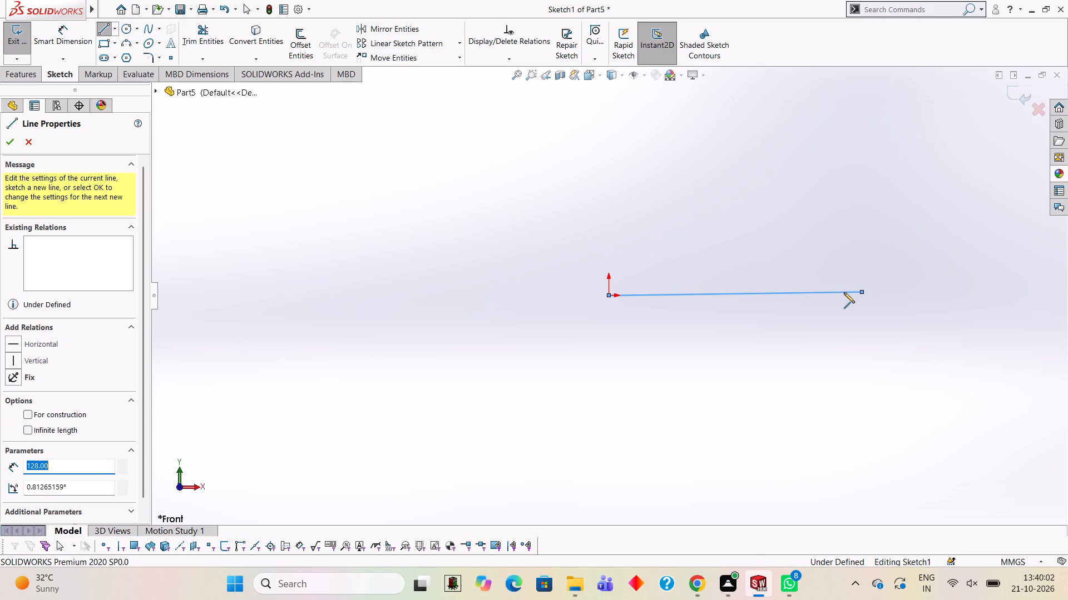
key(Escape)
key(Escape)
key(Escape)
key(Escape)
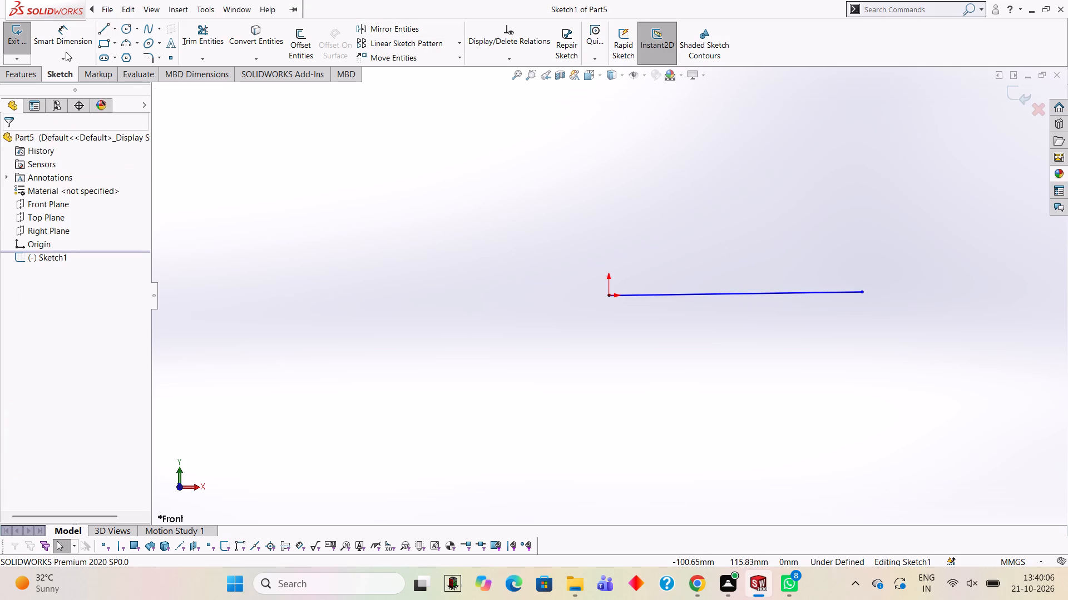
Dimension the horizontal distance between the line's endpoints as 128 mm, placing the dimension below the line.
click(73, 32)
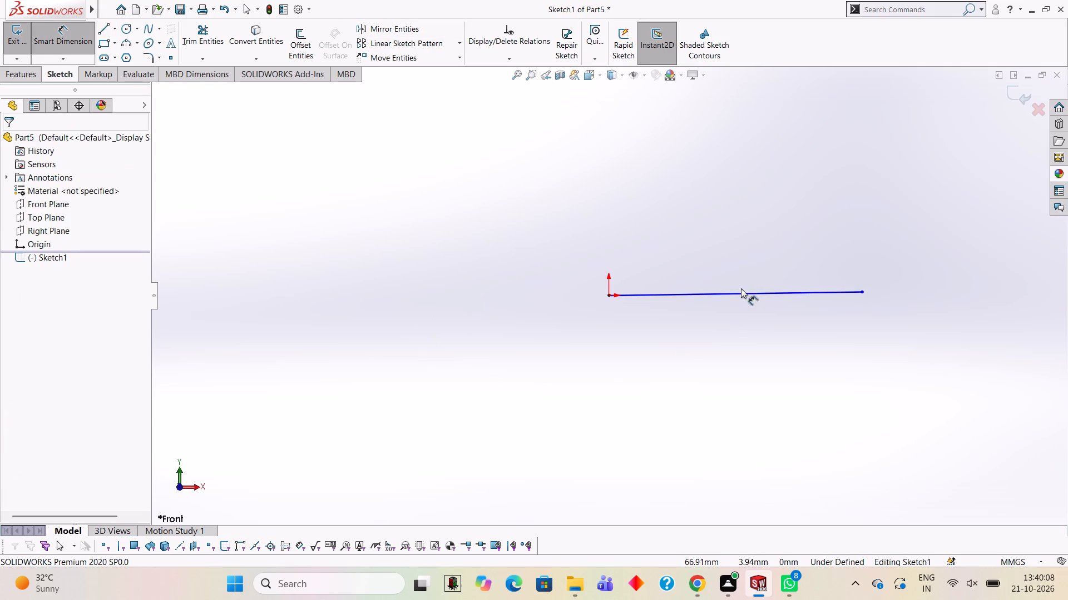
click(741, 298)
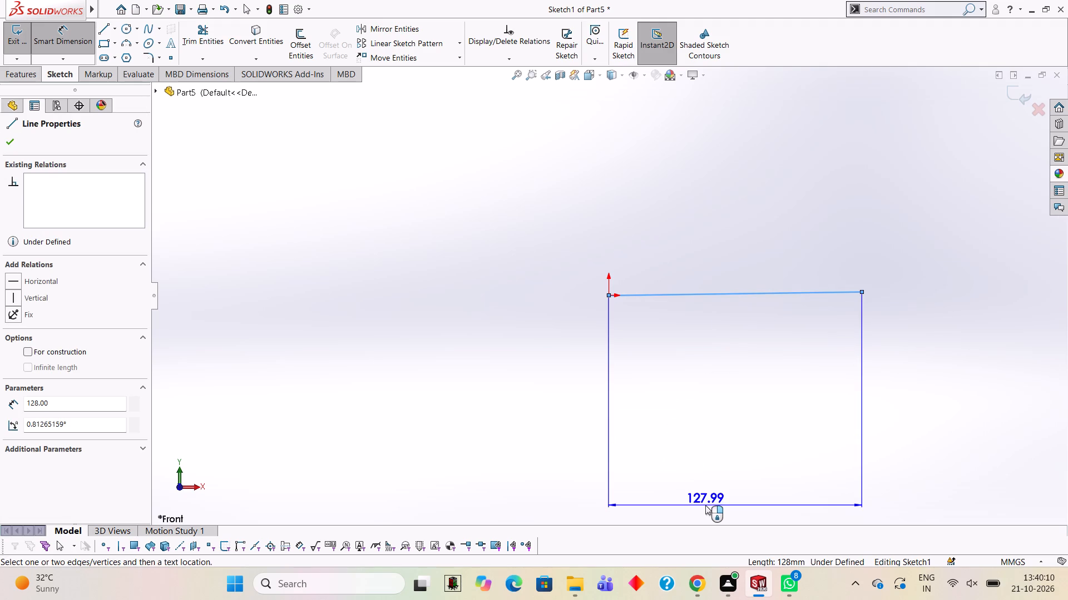
click(705, 505)
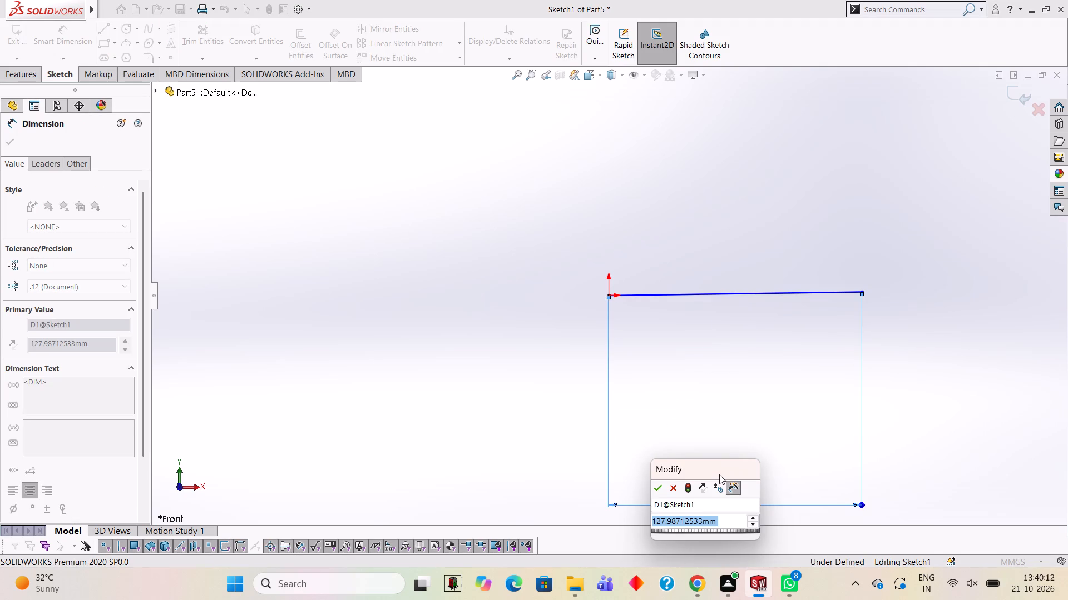
text(12)
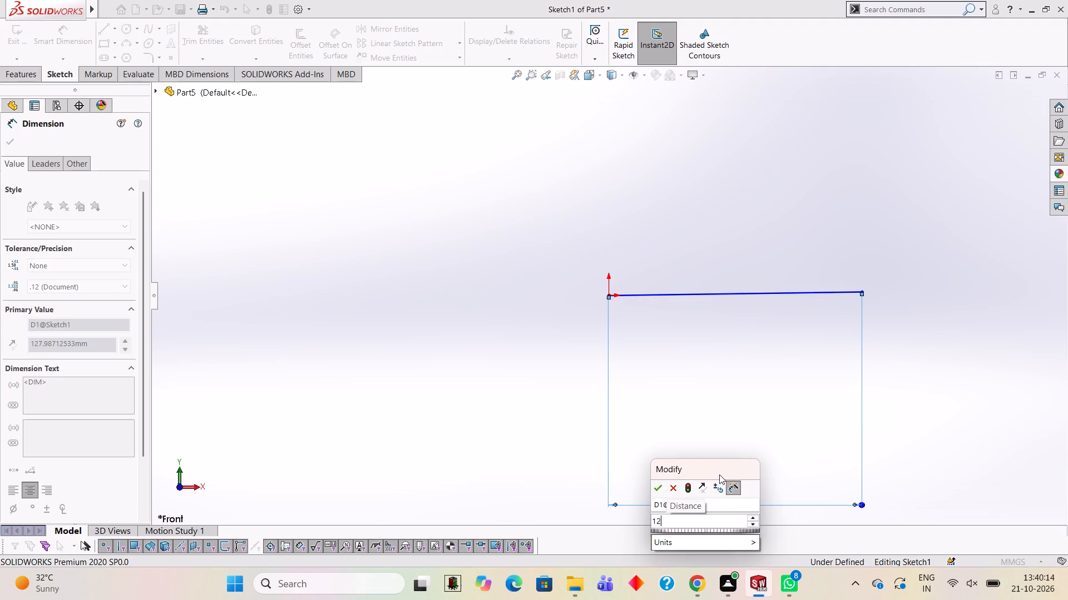
key(8)
key(Return)
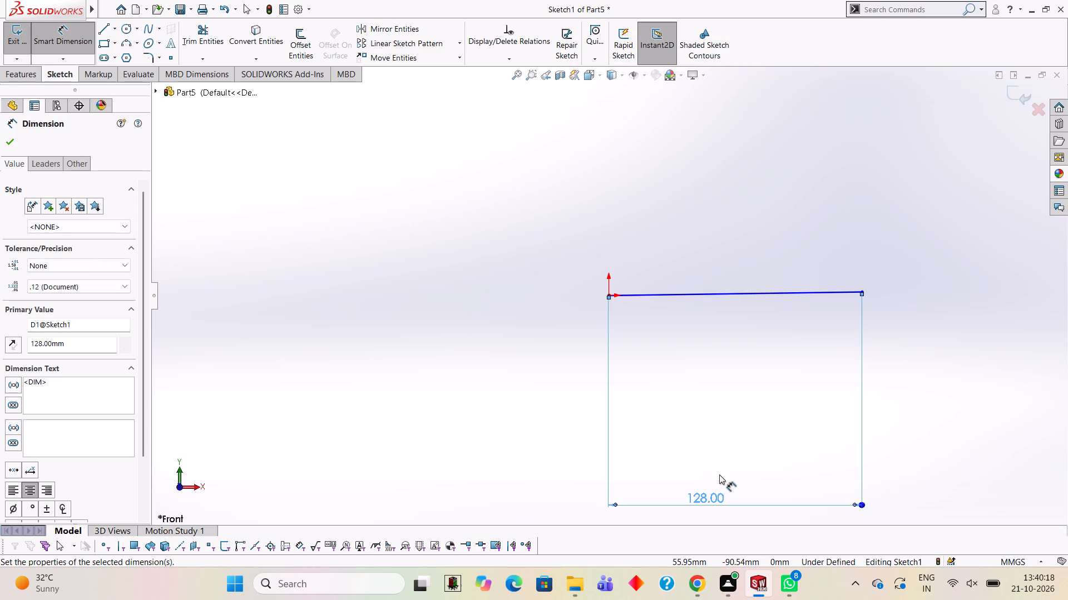
key(Escape)
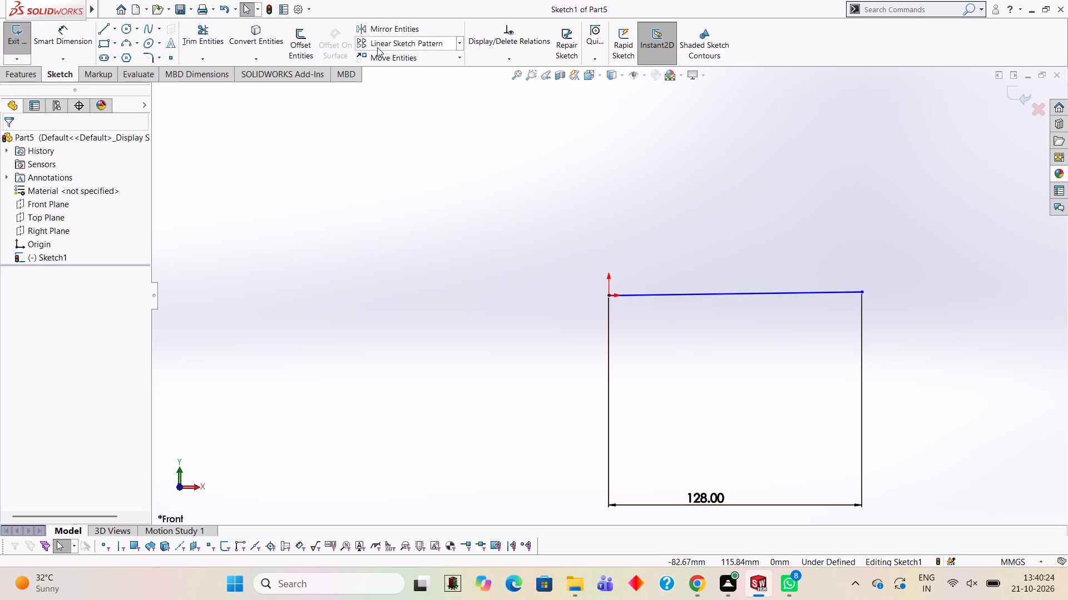
Close the profile with a 60 mm vertical line up from the free endpoint, a horizontal top line and a vertical line to the origin.
click(108, 31)
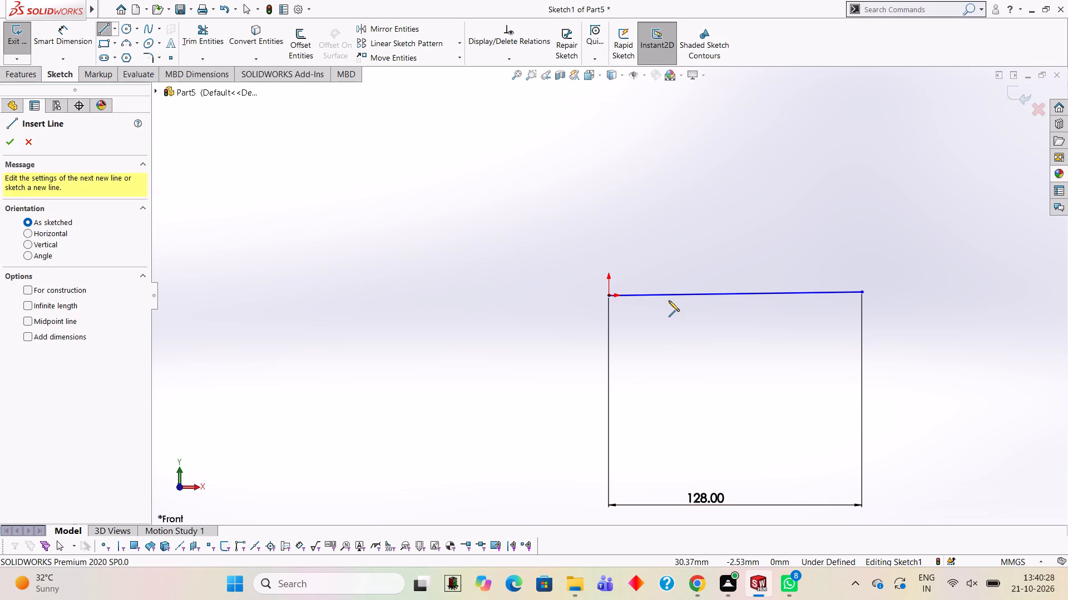
click(861, 291)
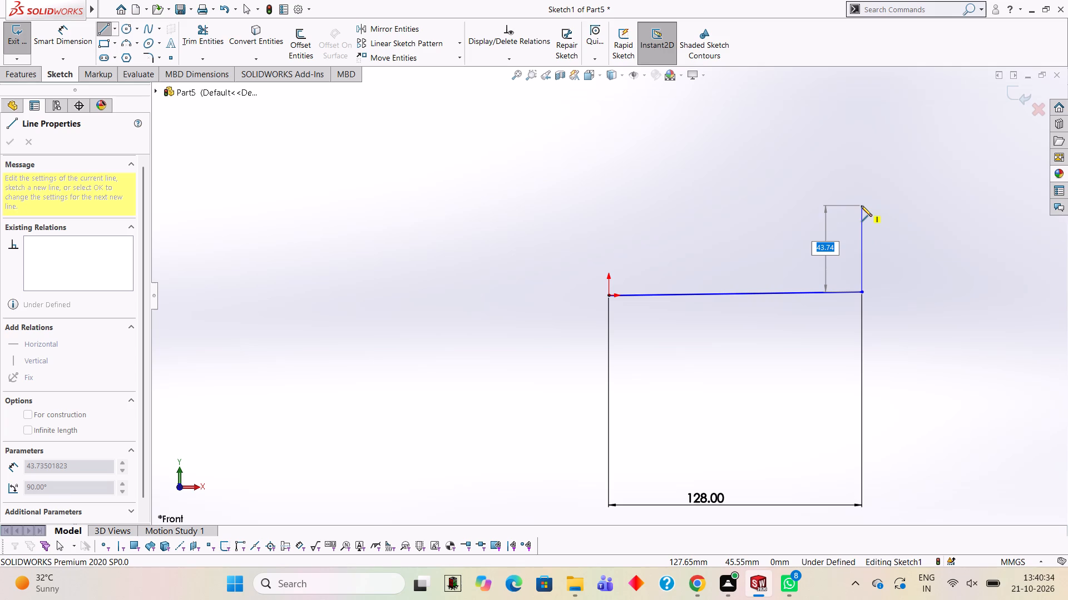
text(60)
key(Return)
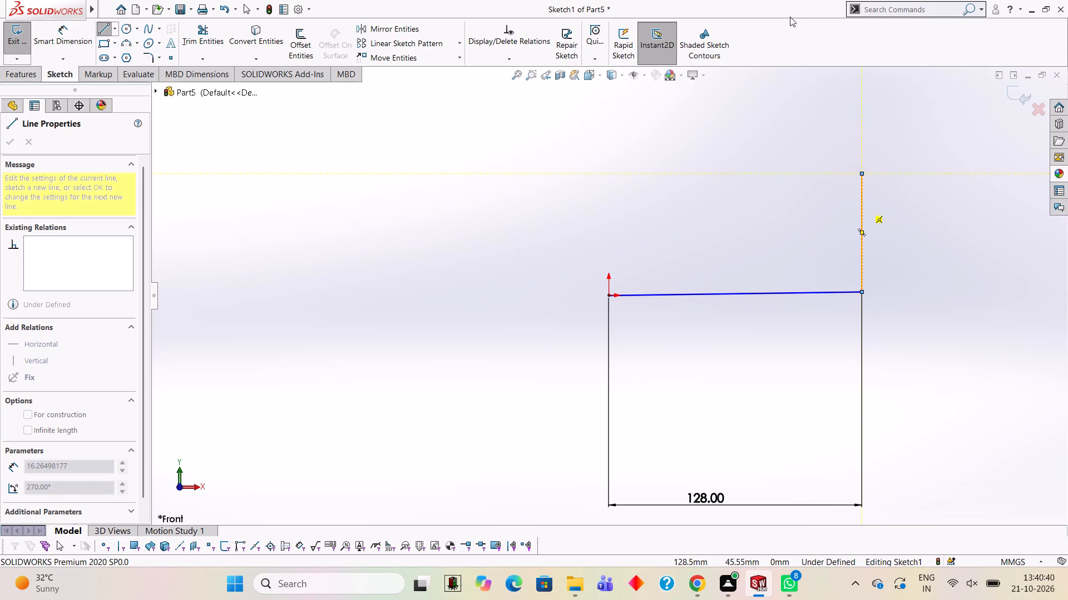
click(607, 173)
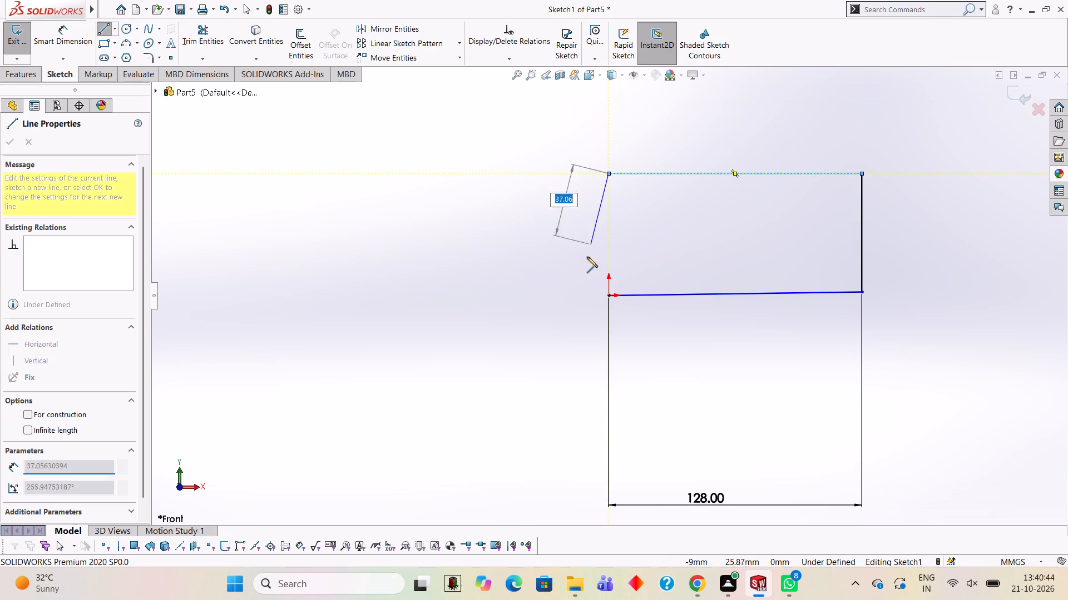
click(610, 297)
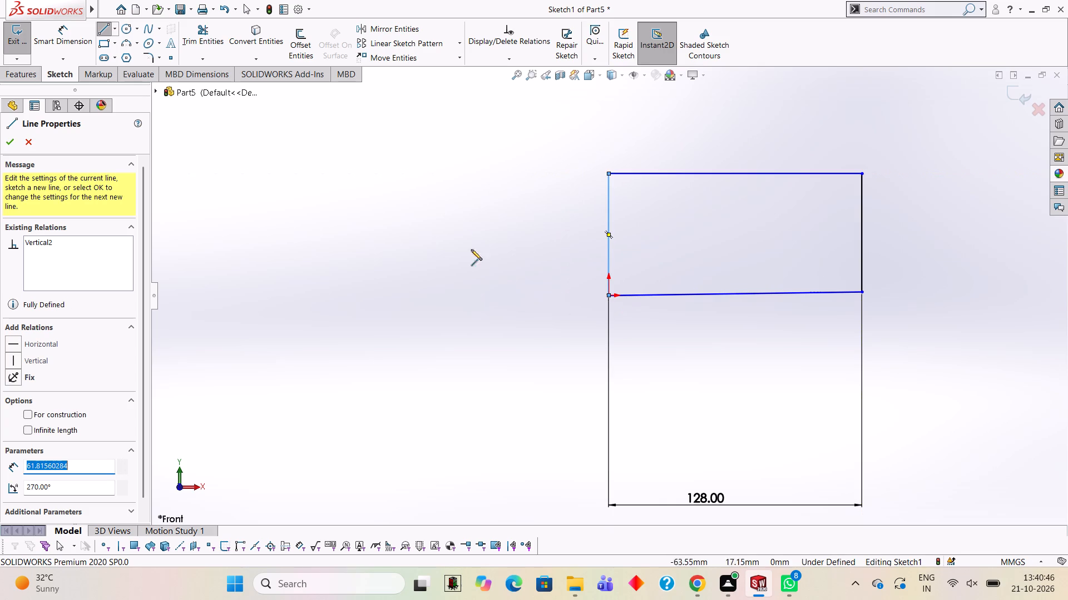
Dimension the vertical side at the origin as 60 mm.
click(85, 23)
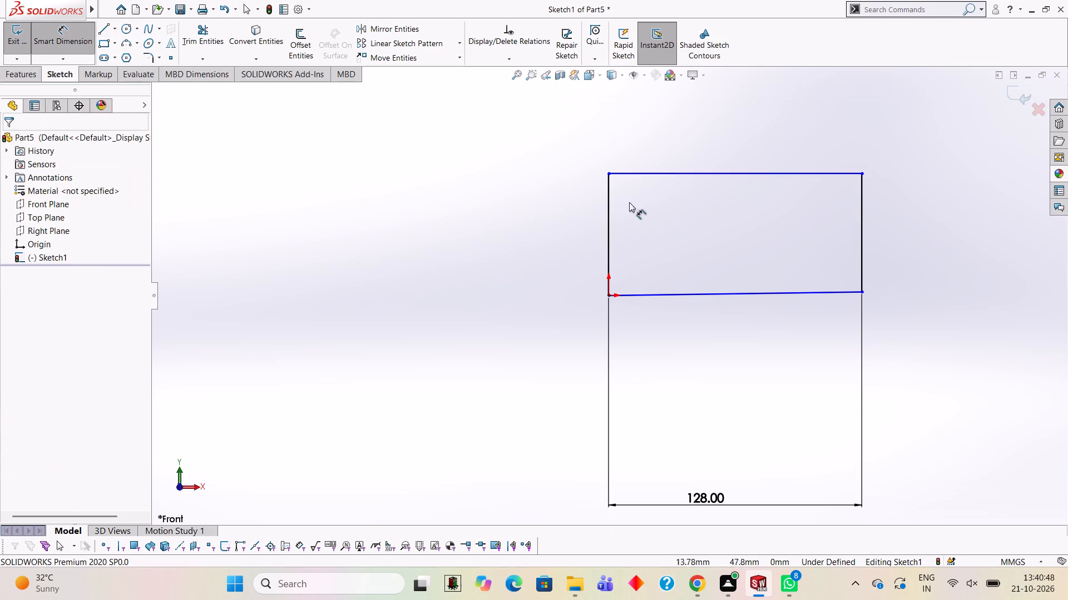
click(640, 168)
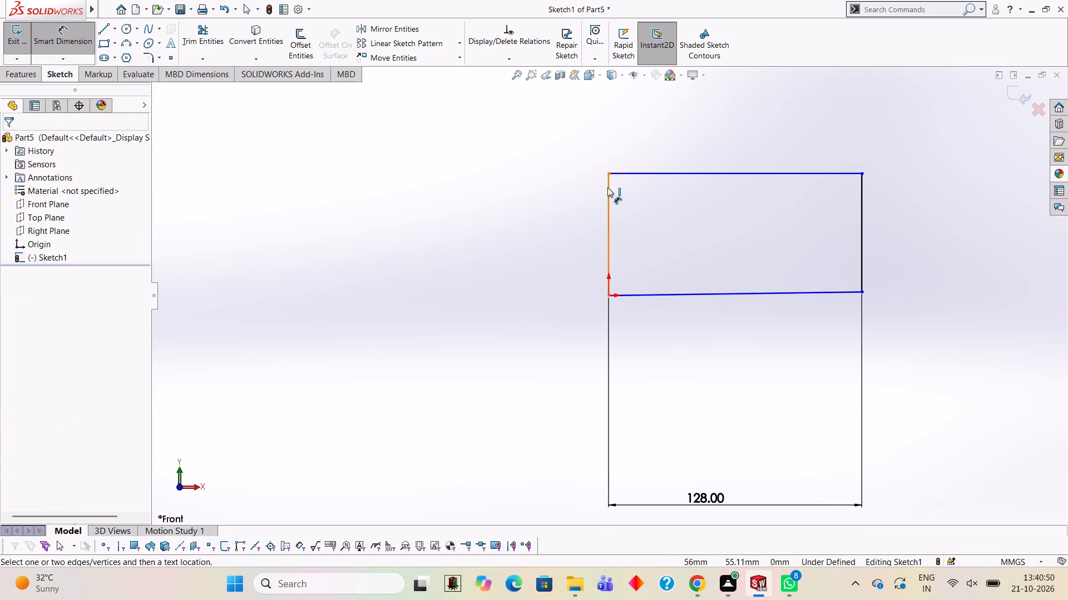
click(607, 187)
click(528, 211)
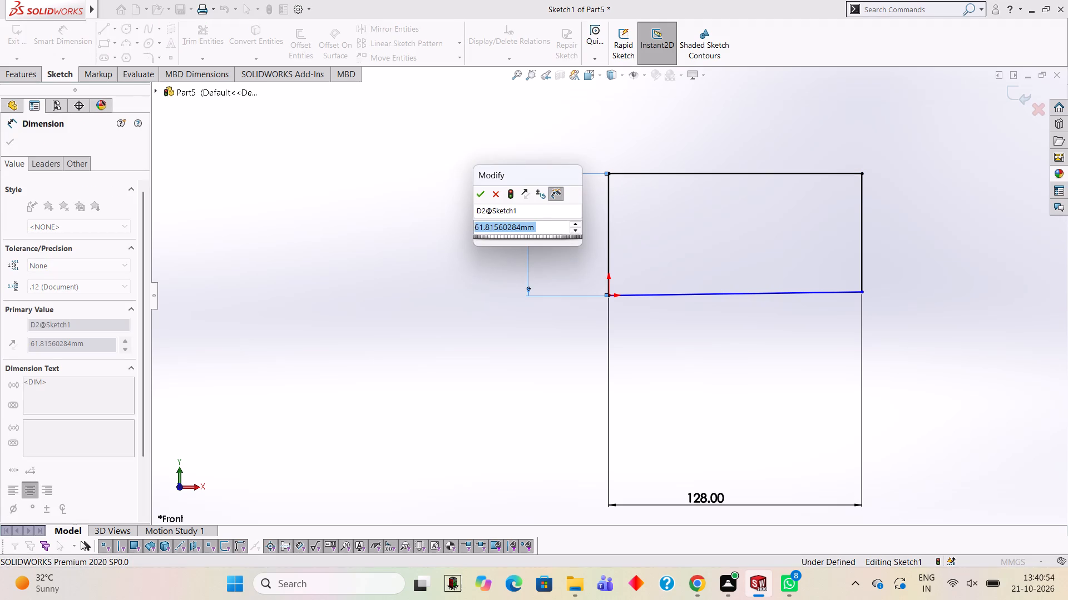
key(6)
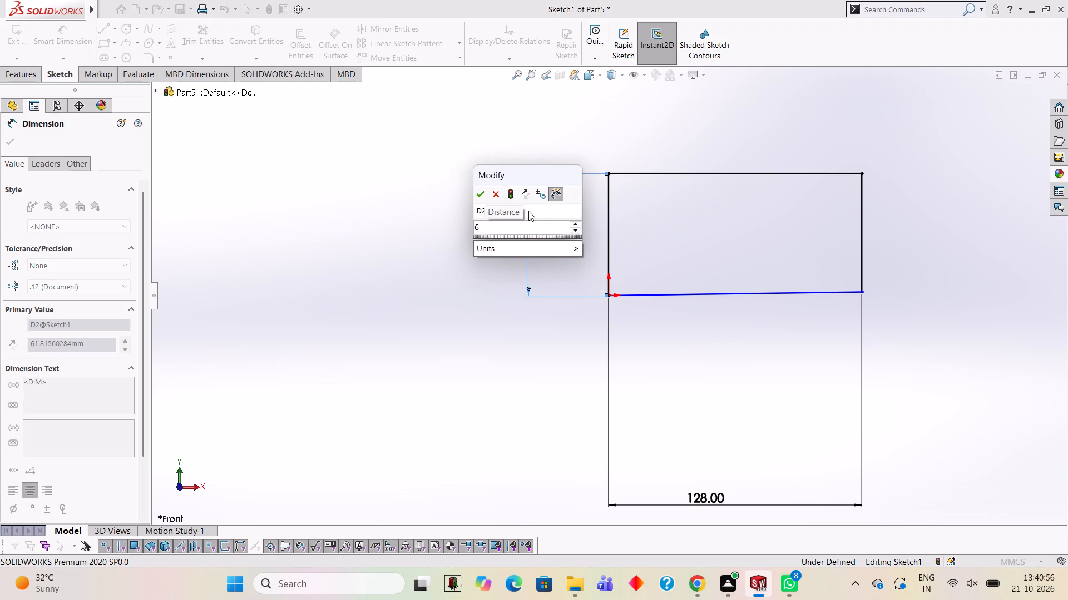
key(0)
key(Return)
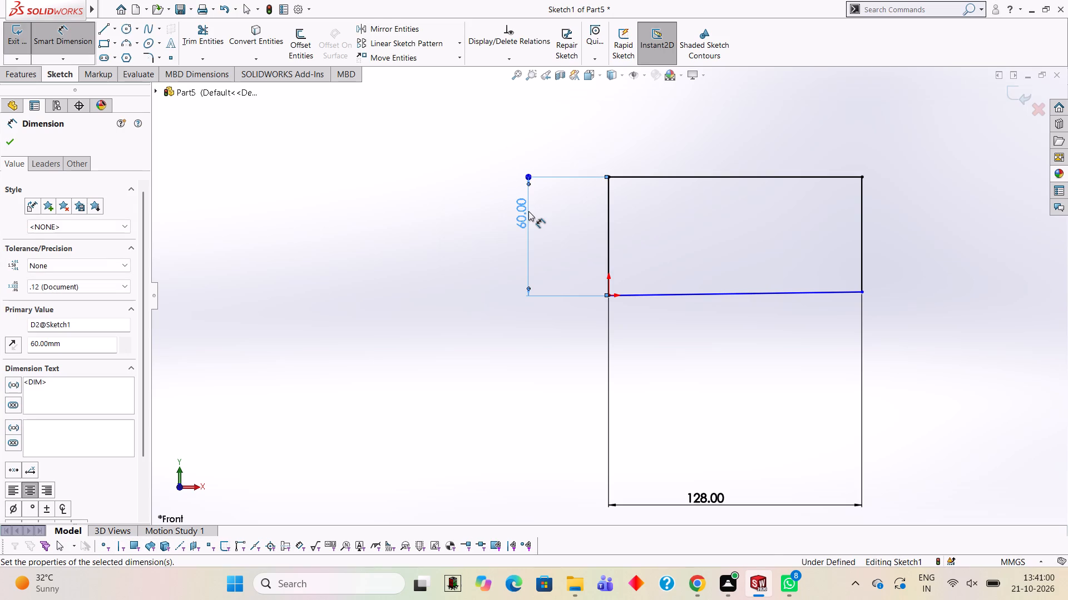
click(331, 246)
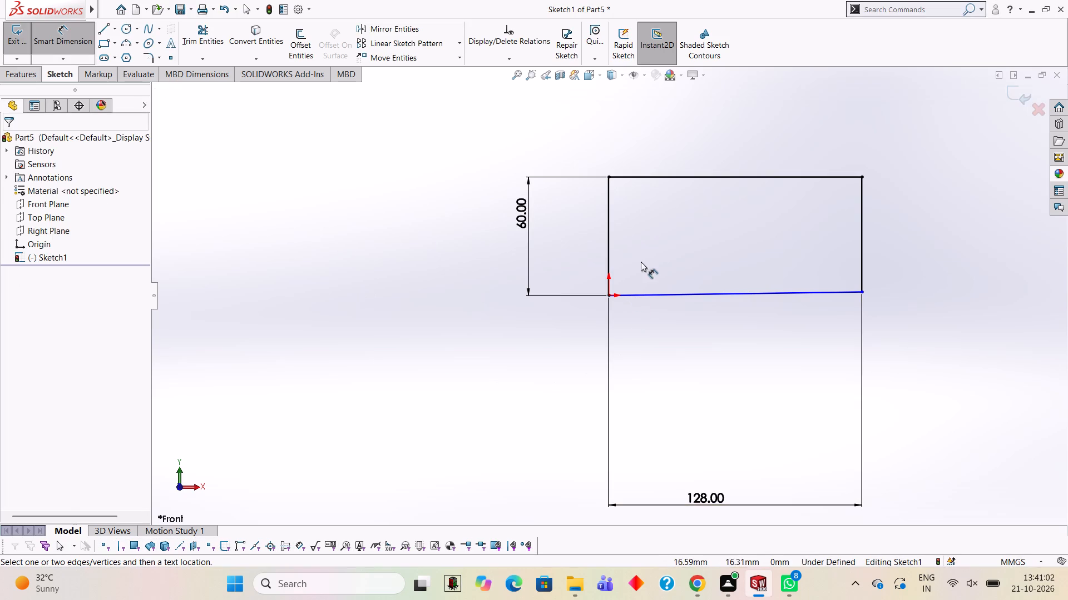
Add an angle dimension between the profile's bottom and top lines, accepting its current value.
click(744, 292)
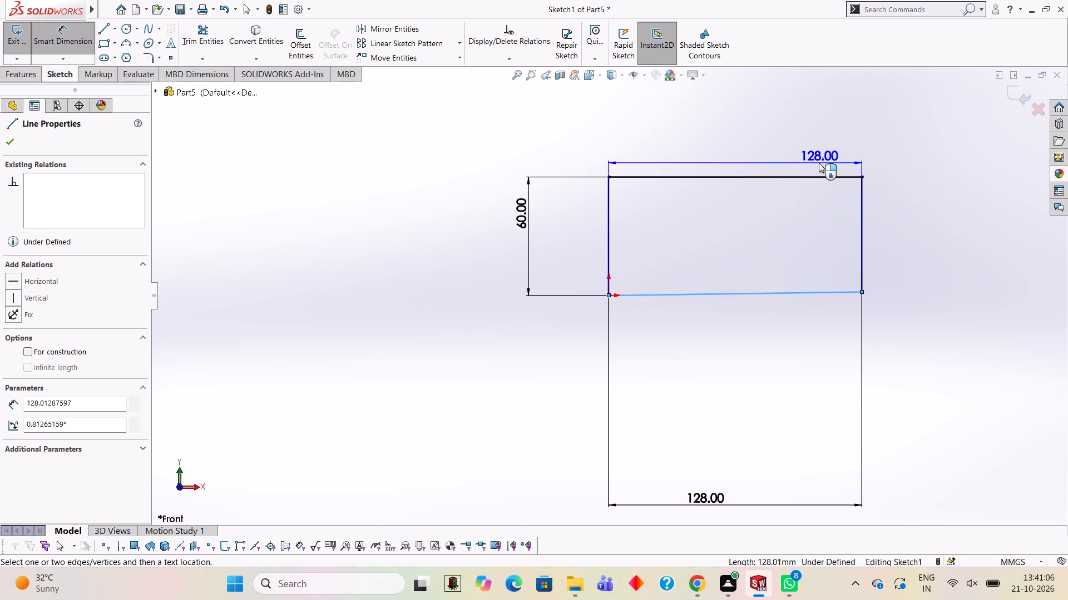
click(814, 175)
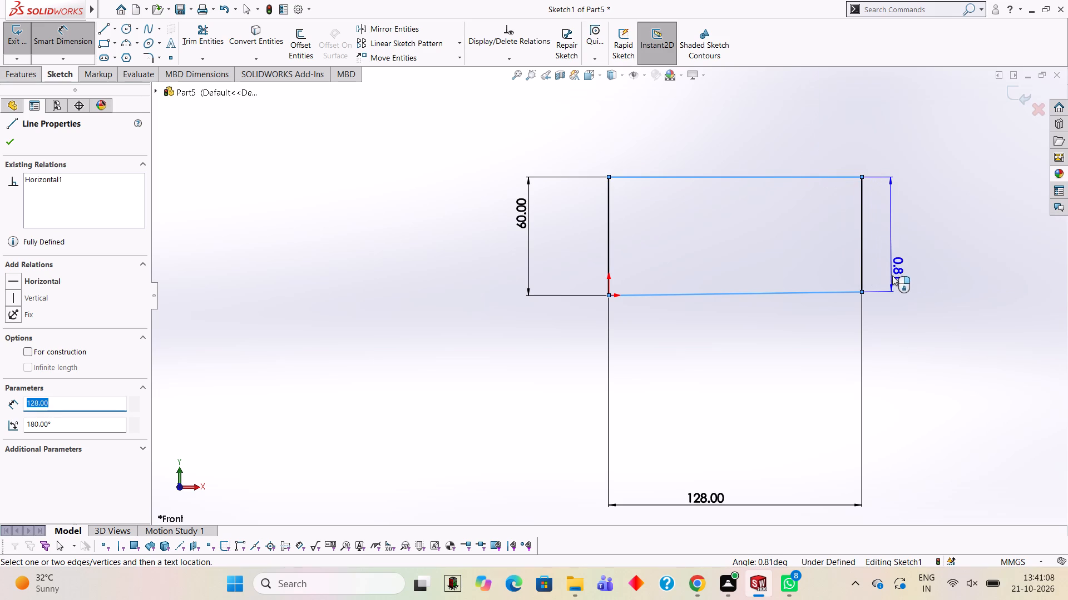
click(896, 217)
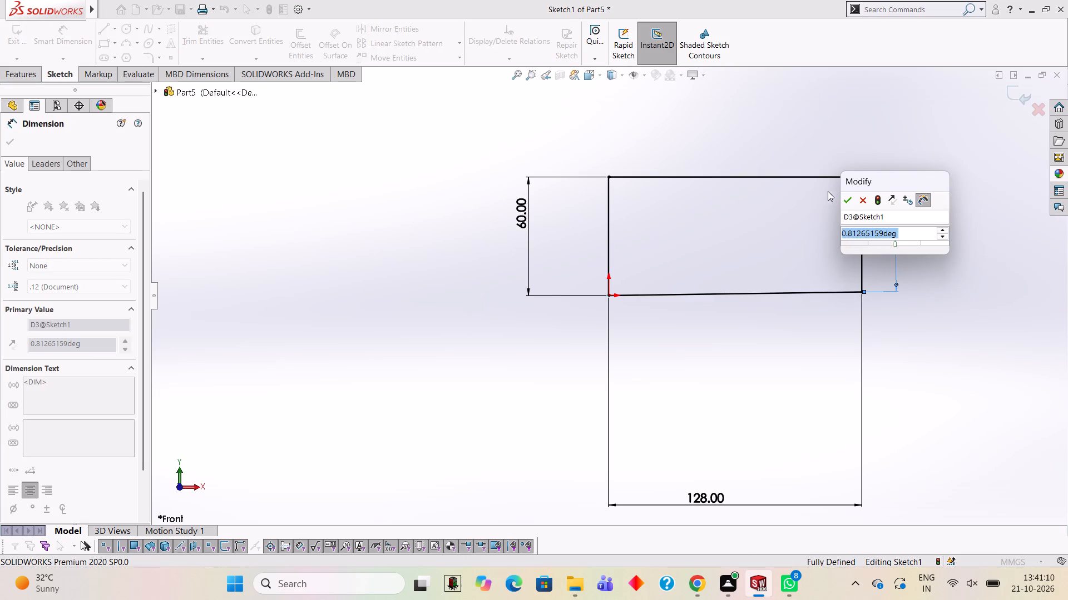
click(845, 198)
click(768, 346)
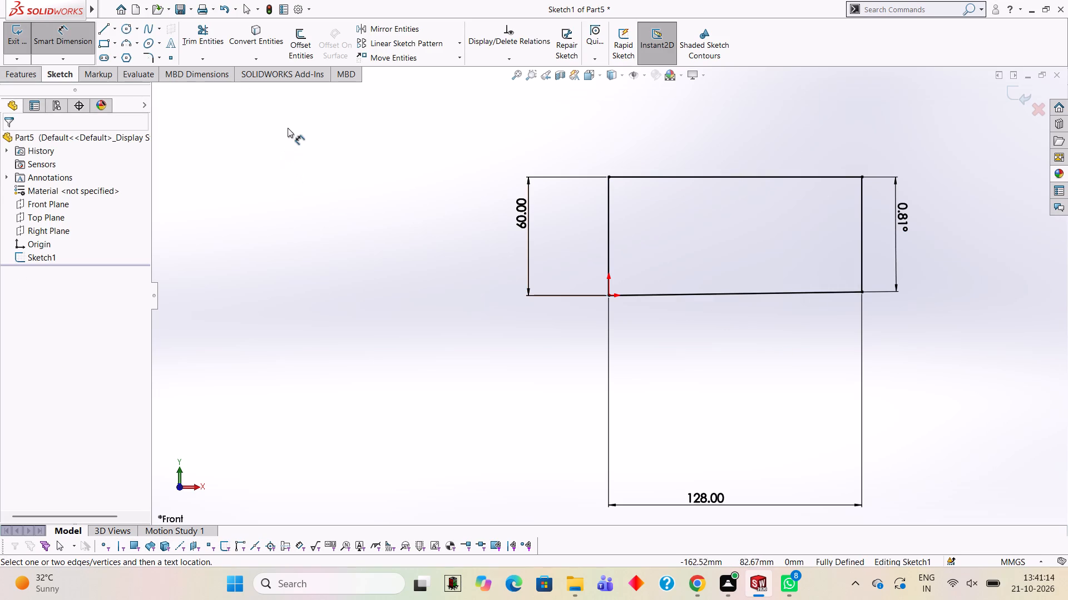
Extrude the 128 by 60 mm profile 28 mm as a blind boss from the sketch plane.
click(28, 69)
click(33, 41)
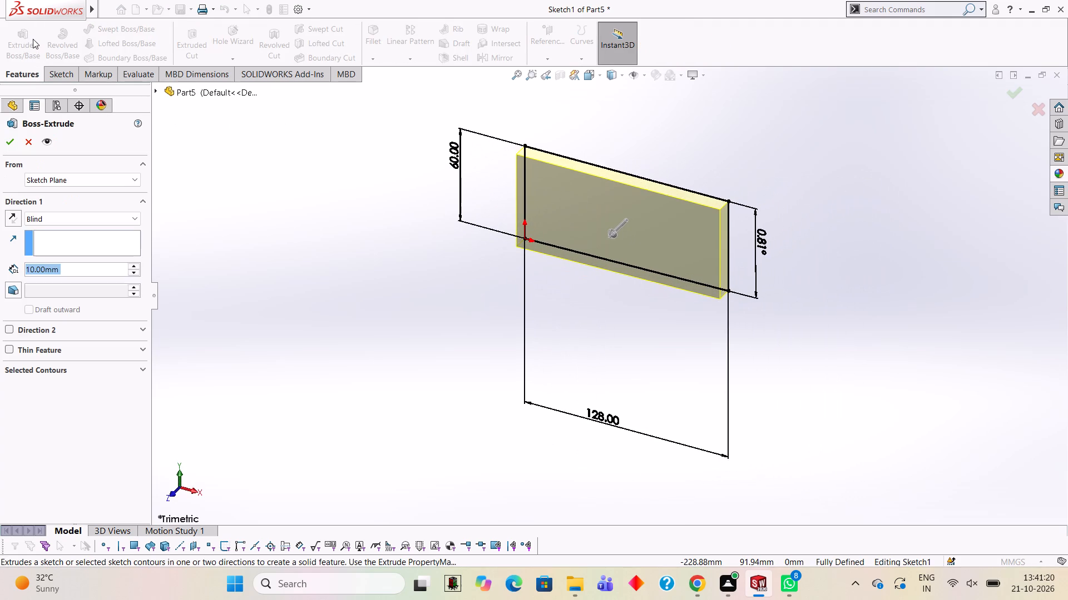
key(2)
key(8)
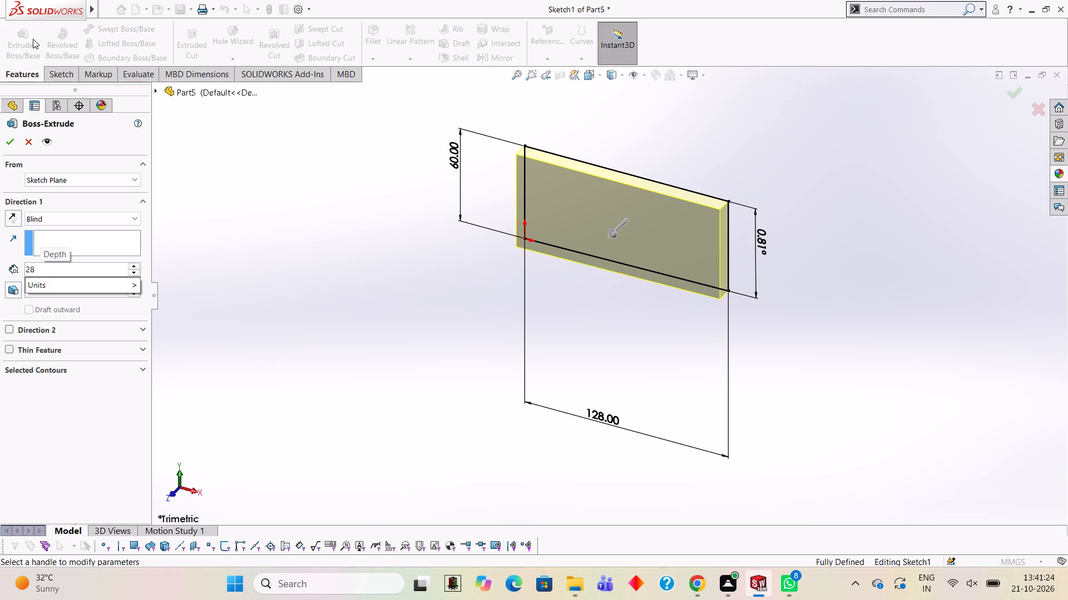
key(Return)
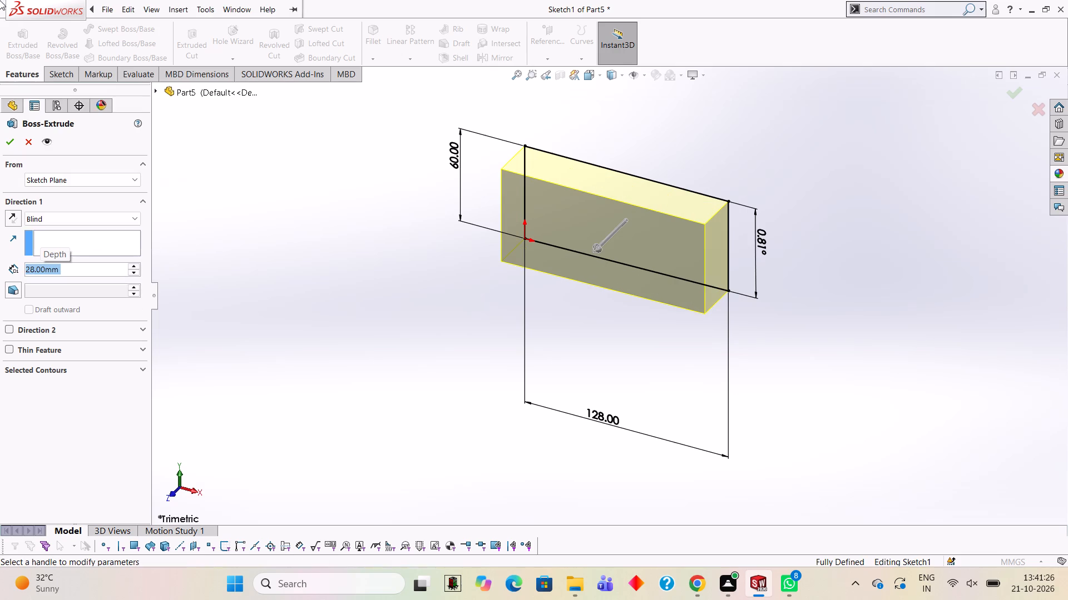
click(14, 141)
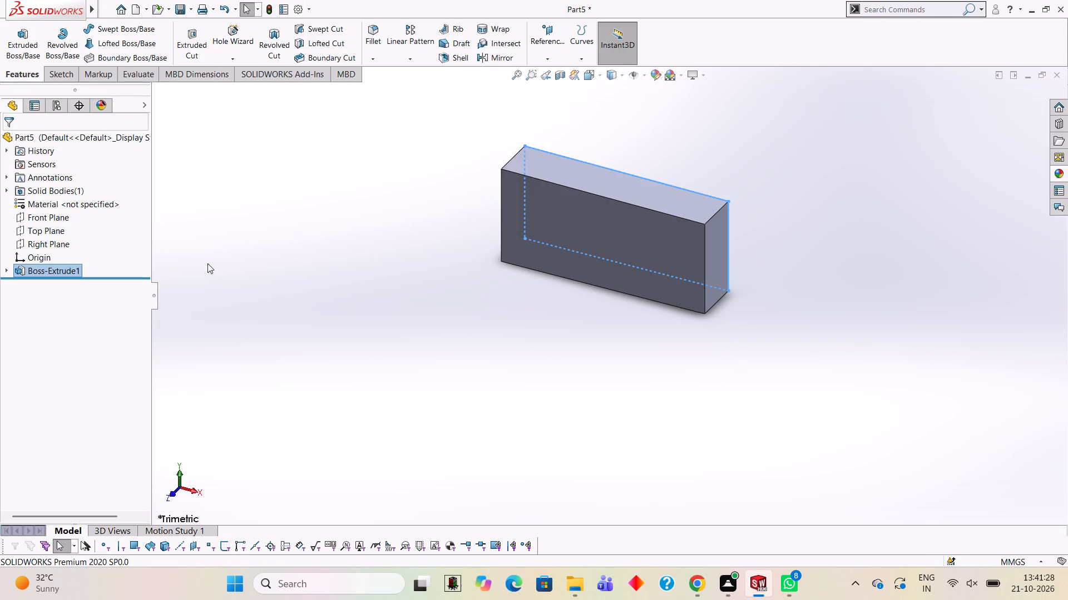
click(403, 342)
Open a new sketch on the block's narrow end face at the origin and view it face-on.
middle_drag(572, 372, 645, 258)
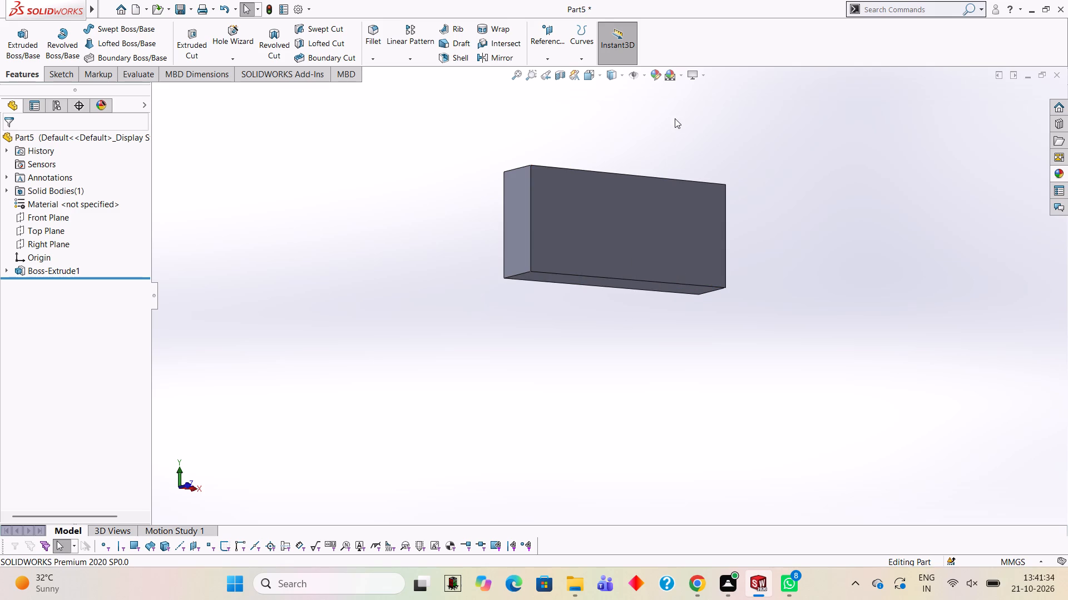
middle_drag(701, 301, 642, 269)
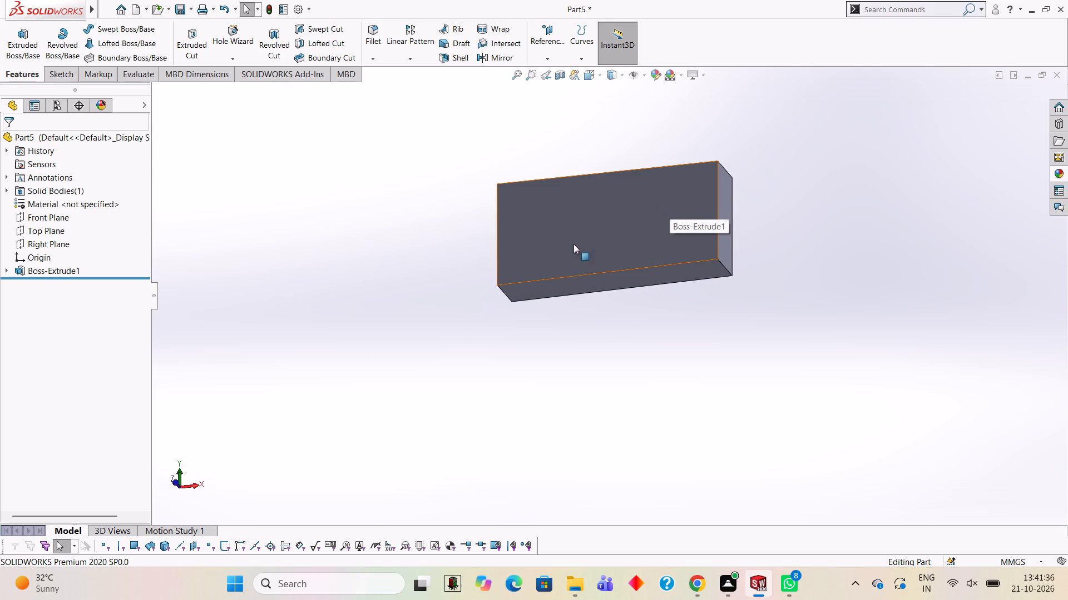
middle_drag(614, 238, 736, 330)
click(611, 246)
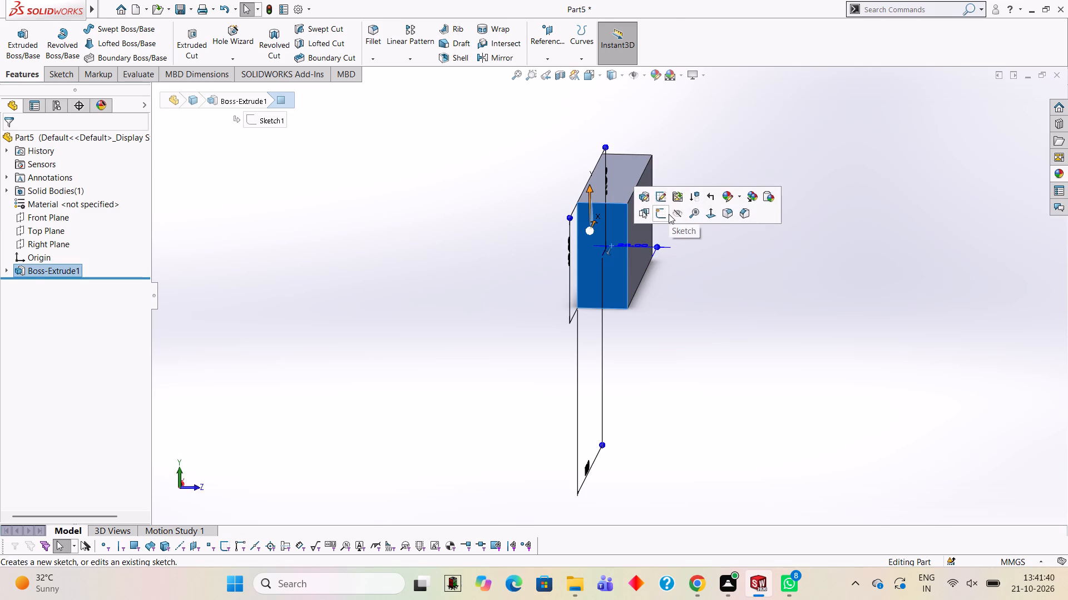
click(669, 214)
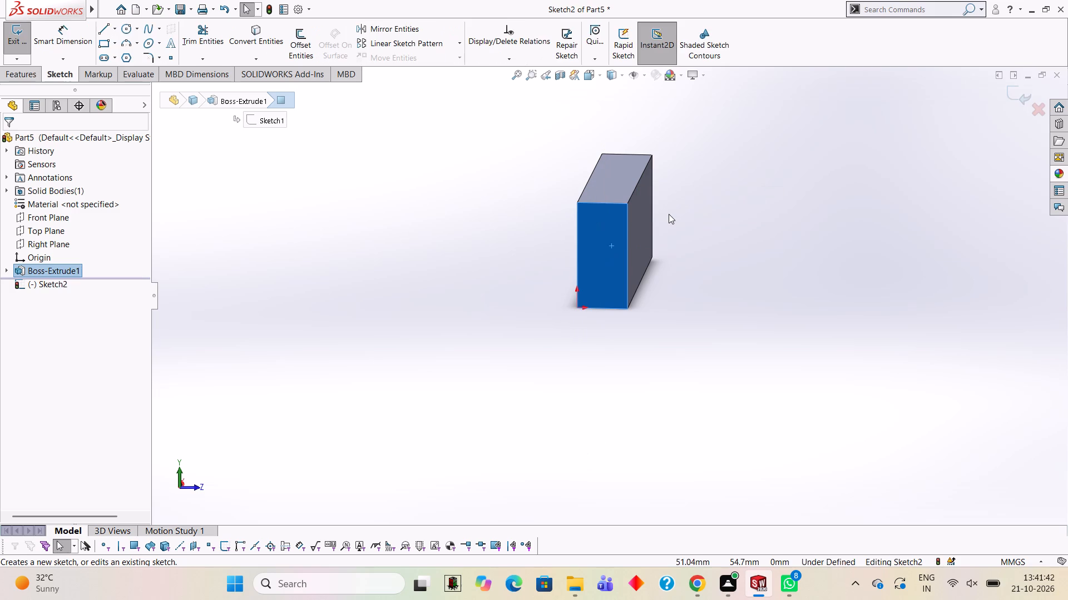
key(ctrl+8)
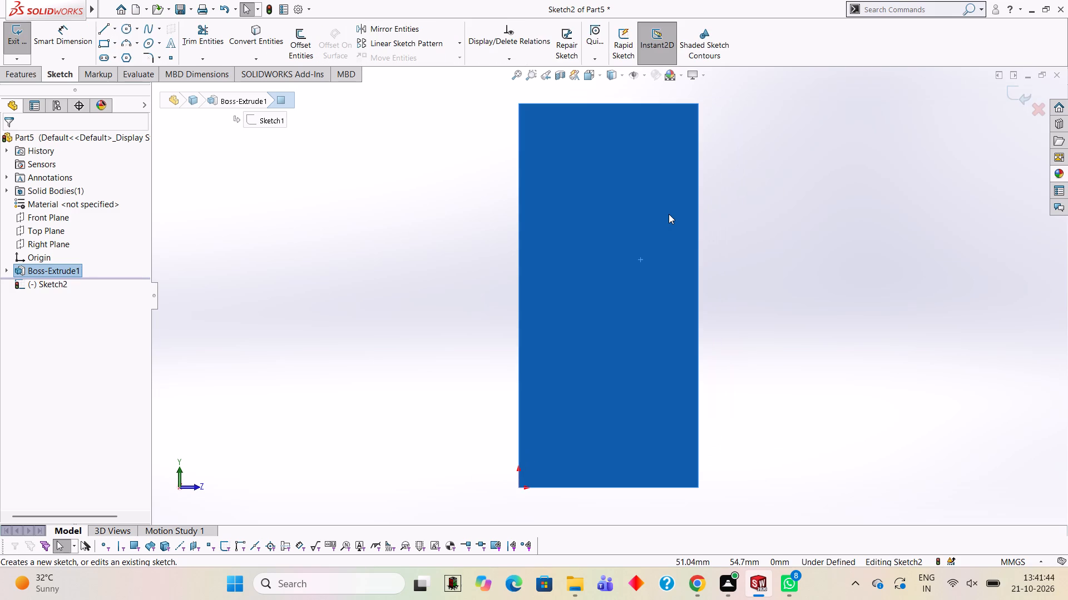
scroll(913, 194, up, 2)
scroll(796, 249, up, 2)
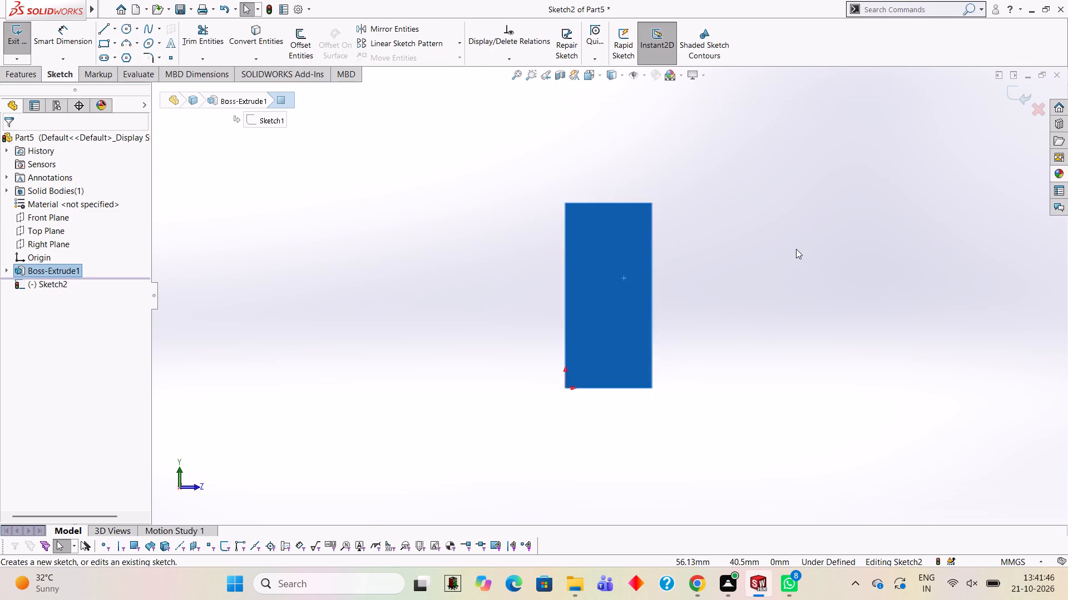
scroll(790, 249, down, 1)
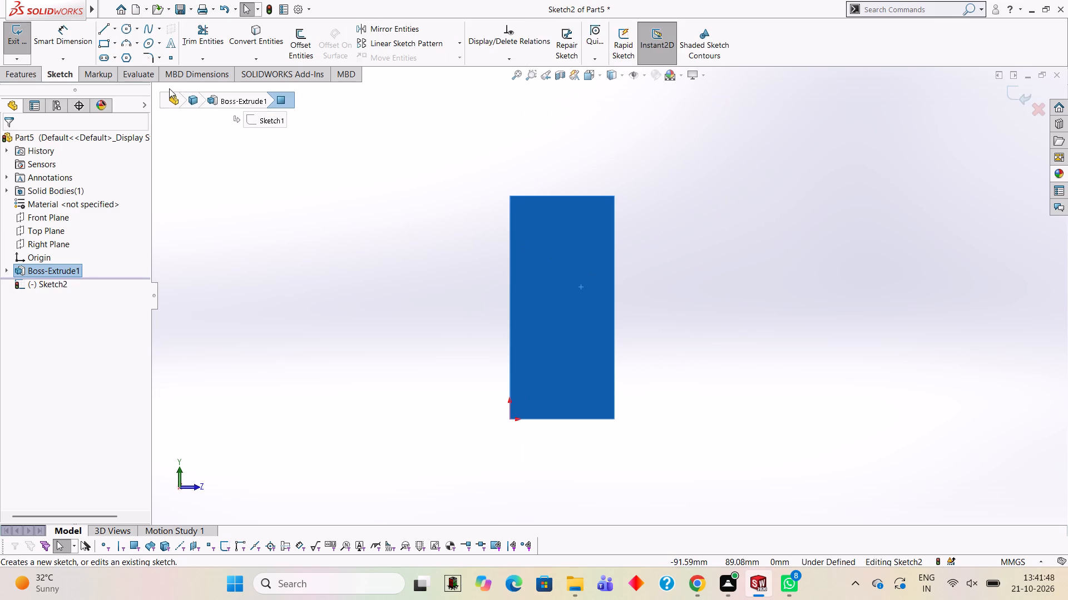
click(333, 184)
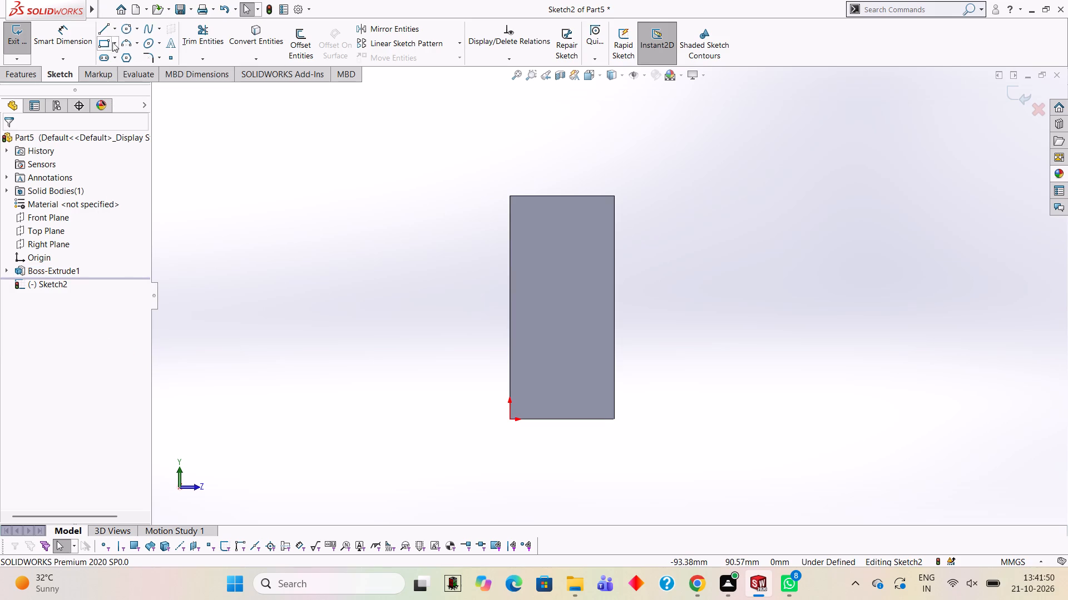
Sketch a 60 mm horizontal line outward from the face's side-edge midpoint, a 30 mm line down, and a line back to the bottom corner.
click(102, 28)
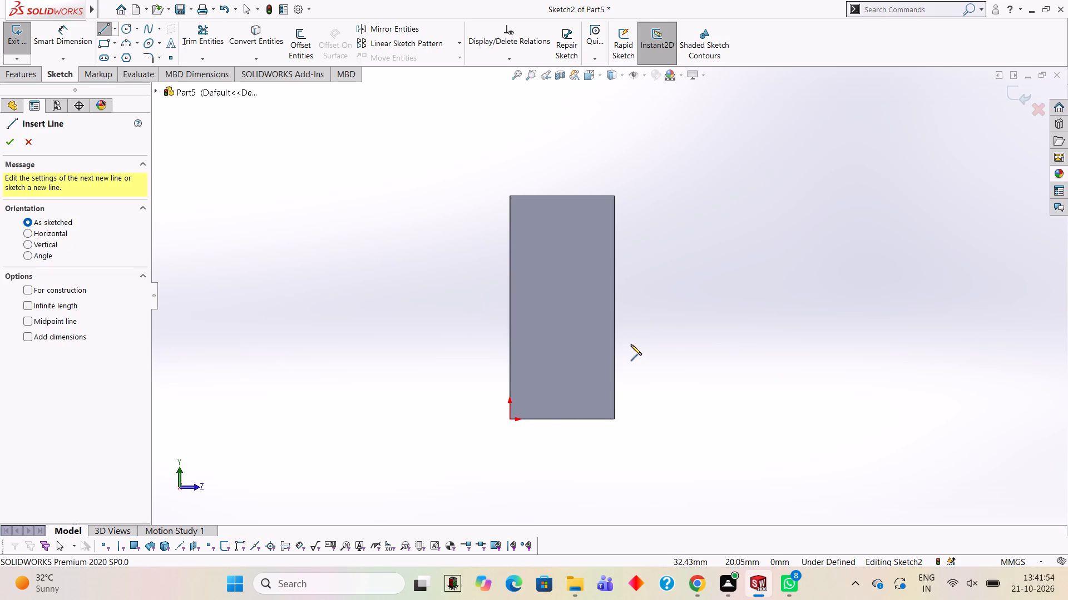
click(615, 307)
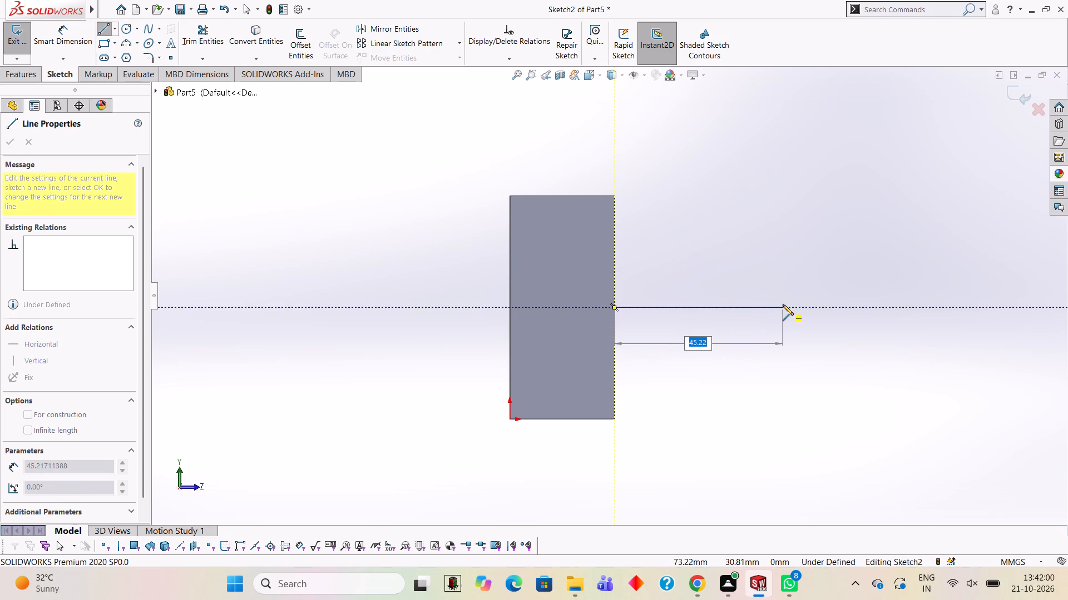
key(6)
key(0)
key(Return)
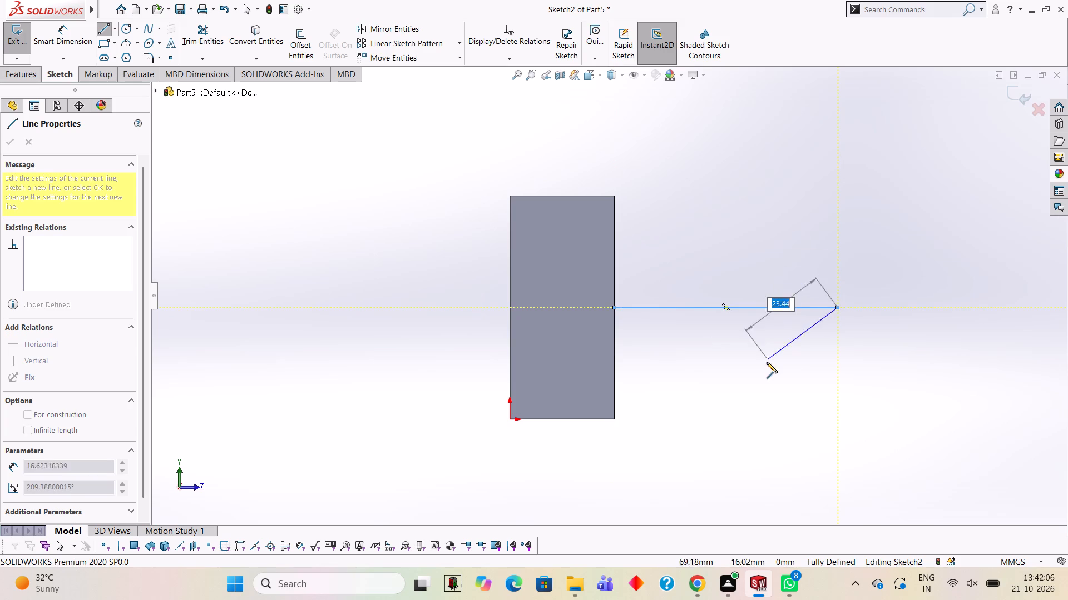
click(838, 418)
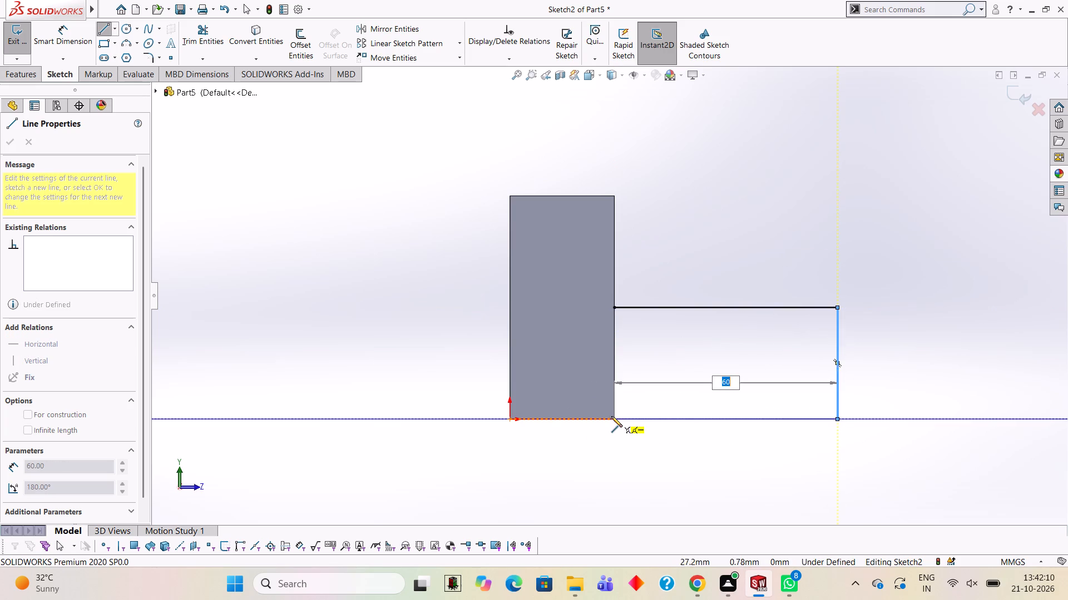
click(614, 418)
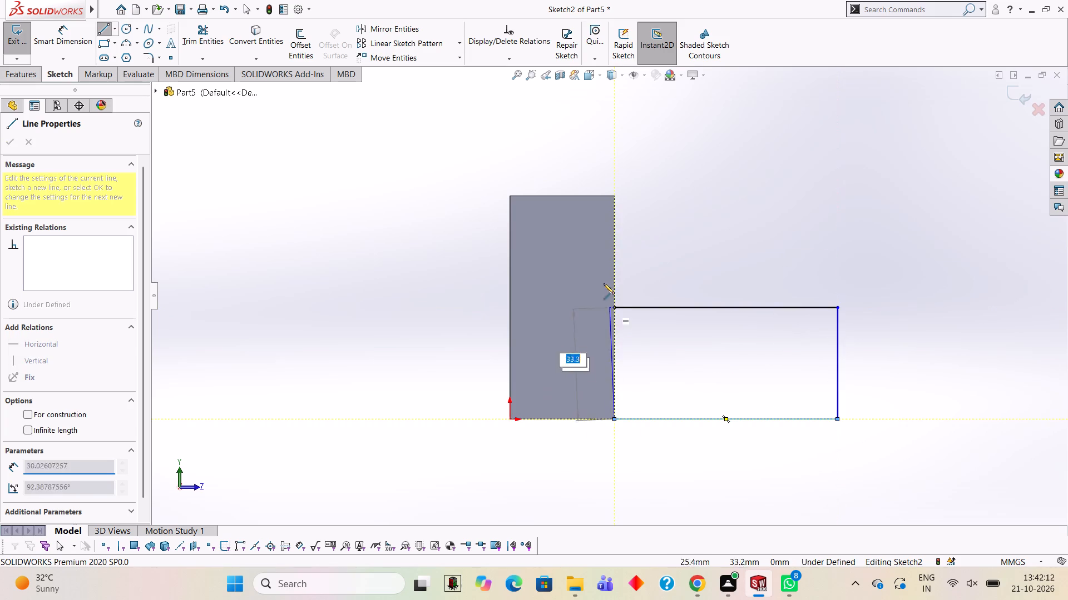
Continue the lines up the block's edge to its top corner and 60 mm horizontally outward.
click(615, 196)
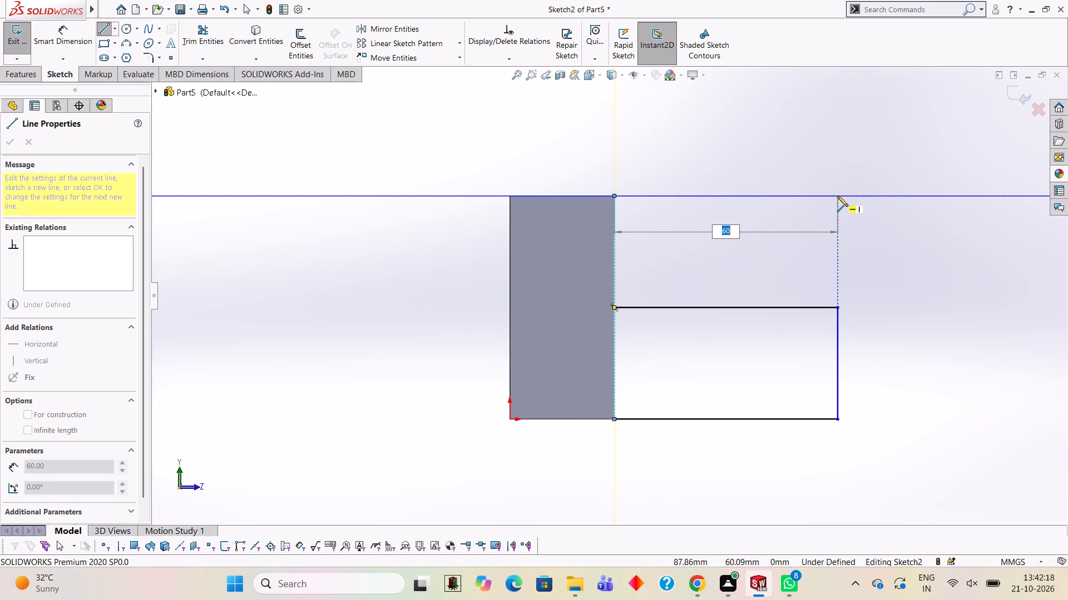
click(837, 196)
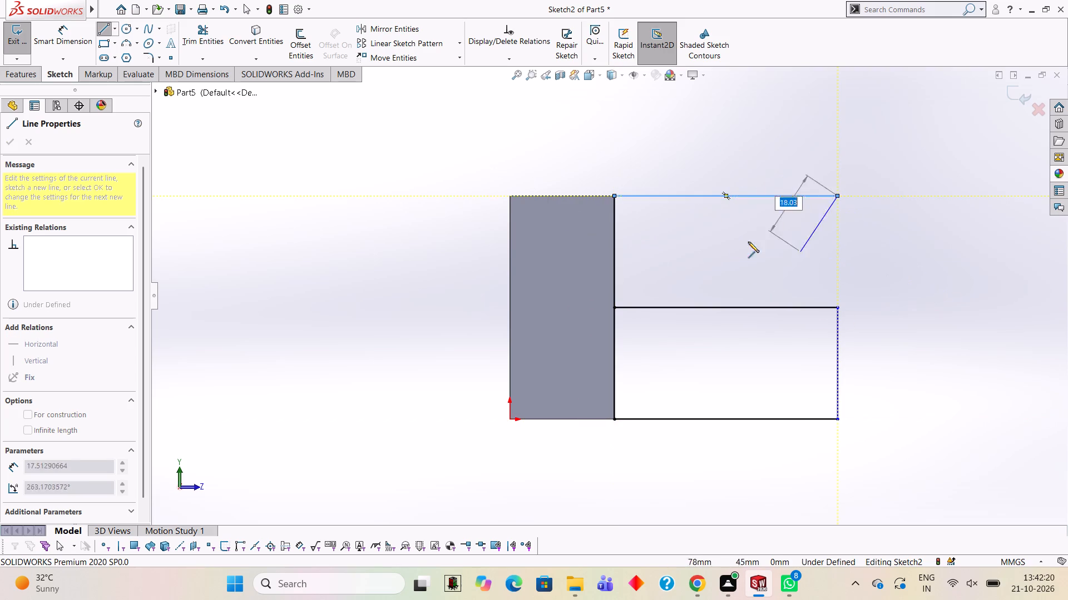
Trim away the middle horizontal line and the short outer vertical line.
click(222, 34)
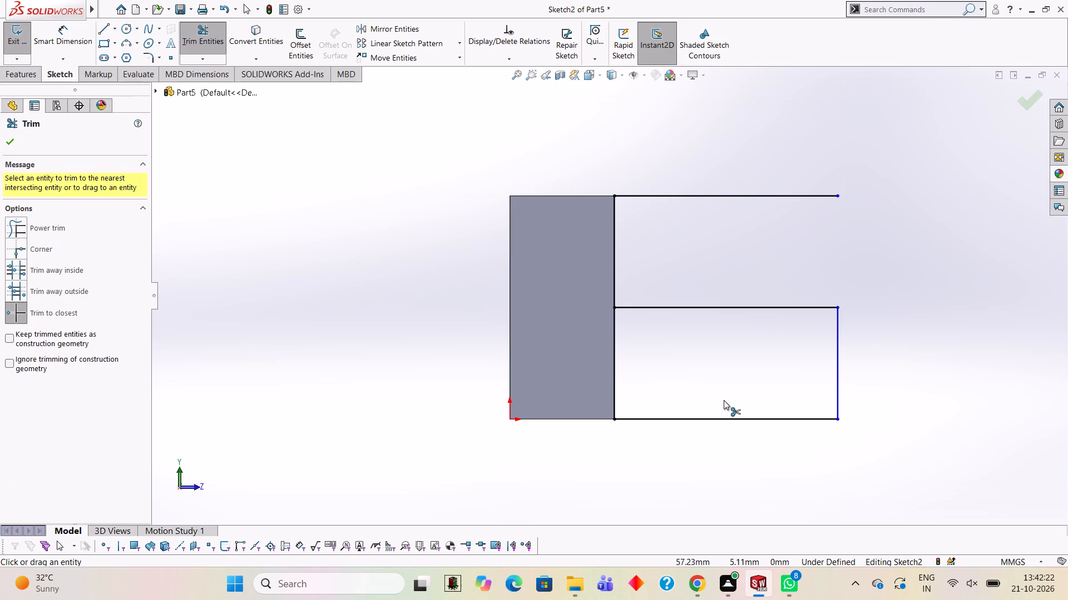
click(742, 308)
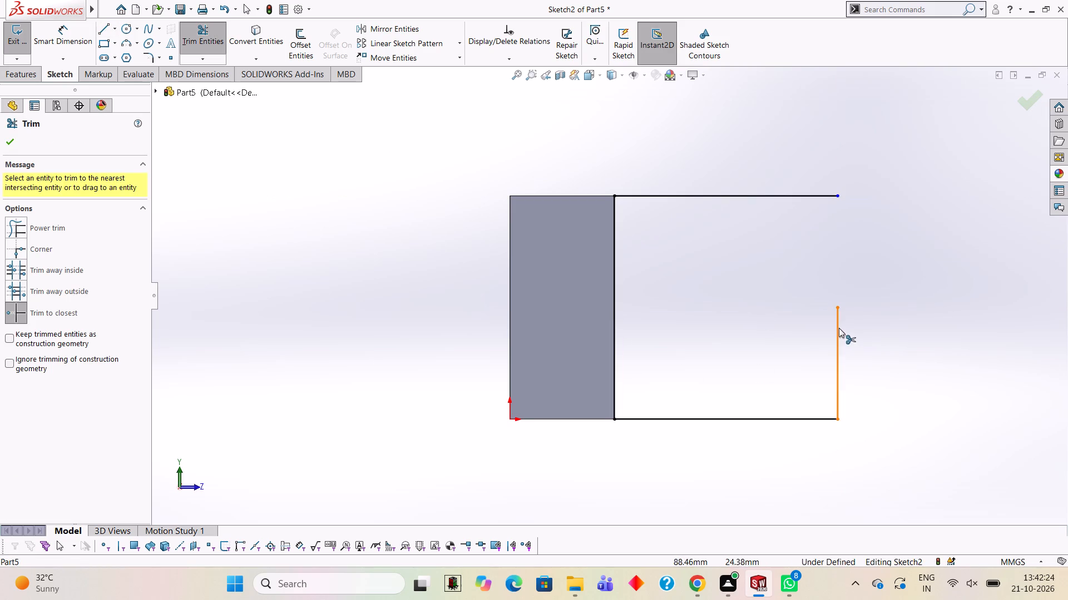
click(839, 325)
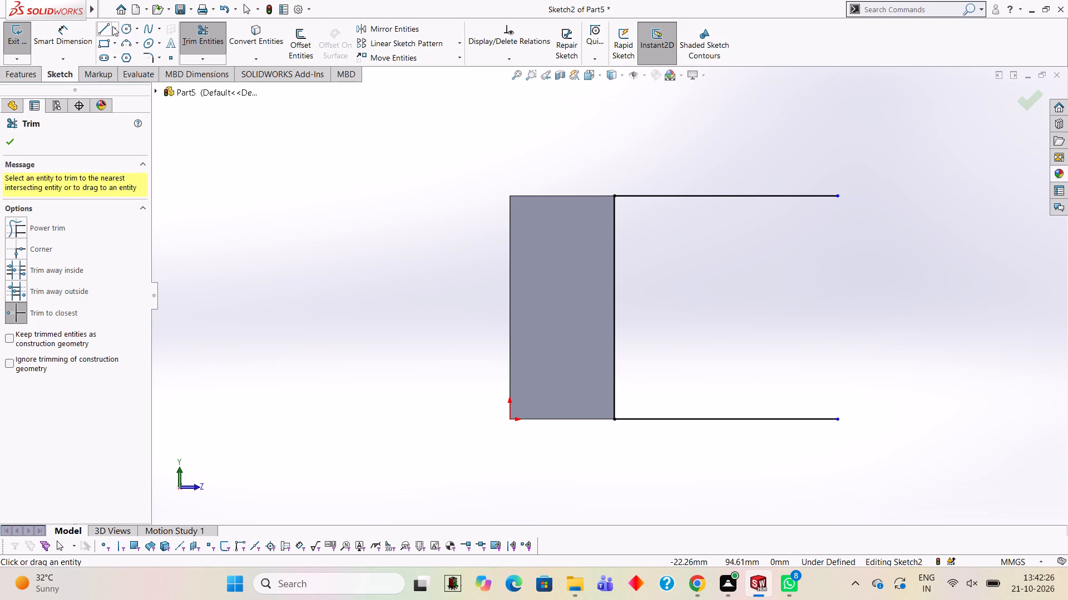
Close the square profile with a 60 mm vertical line between the outer ends of the top and bottom lines.
click(102, 24)
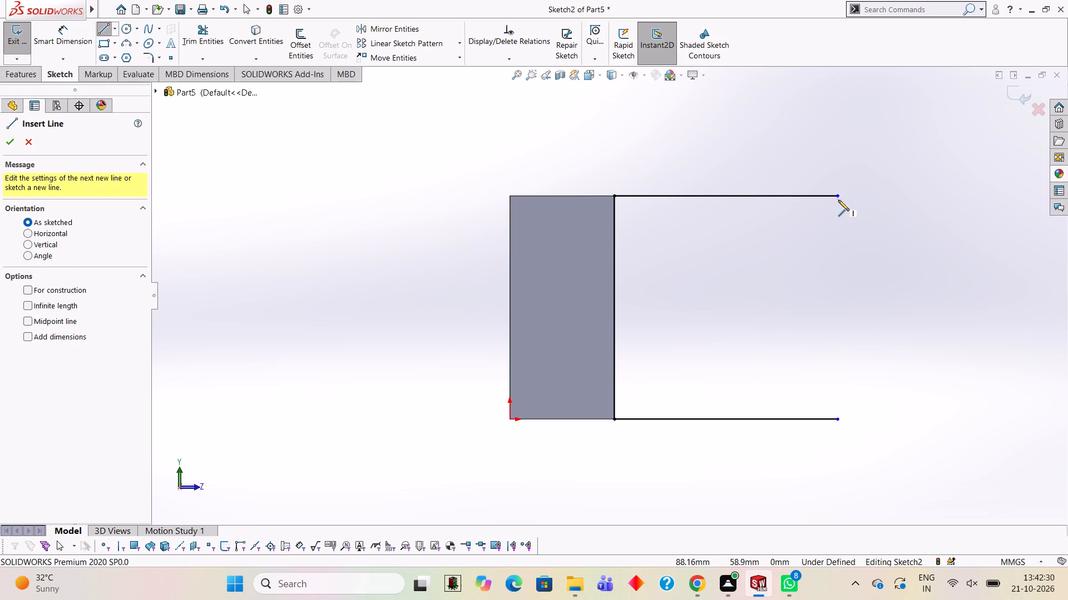
click(838, 196)
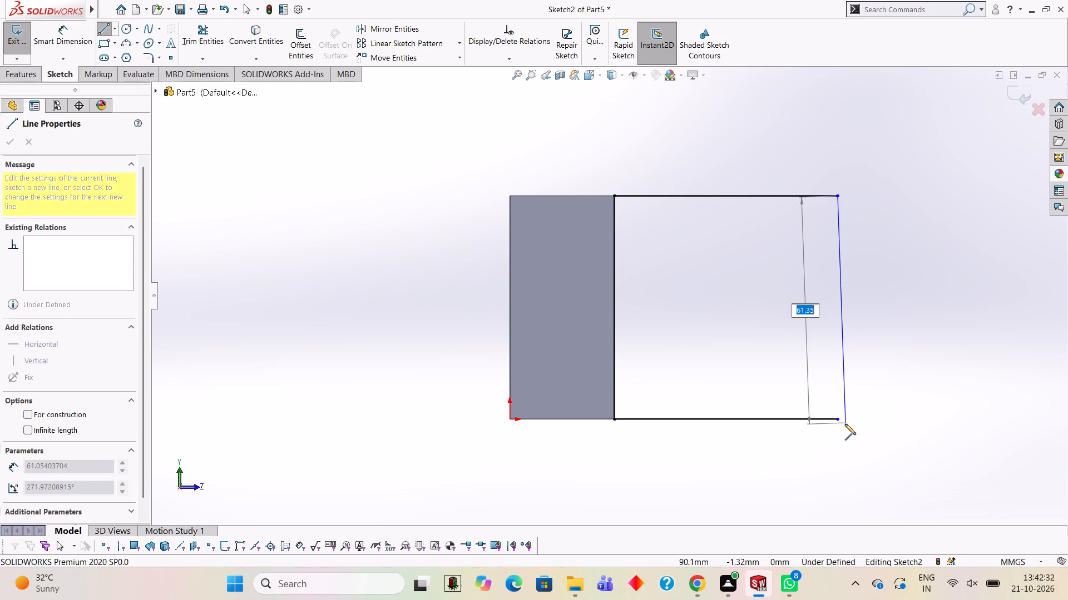
click(840, 420)
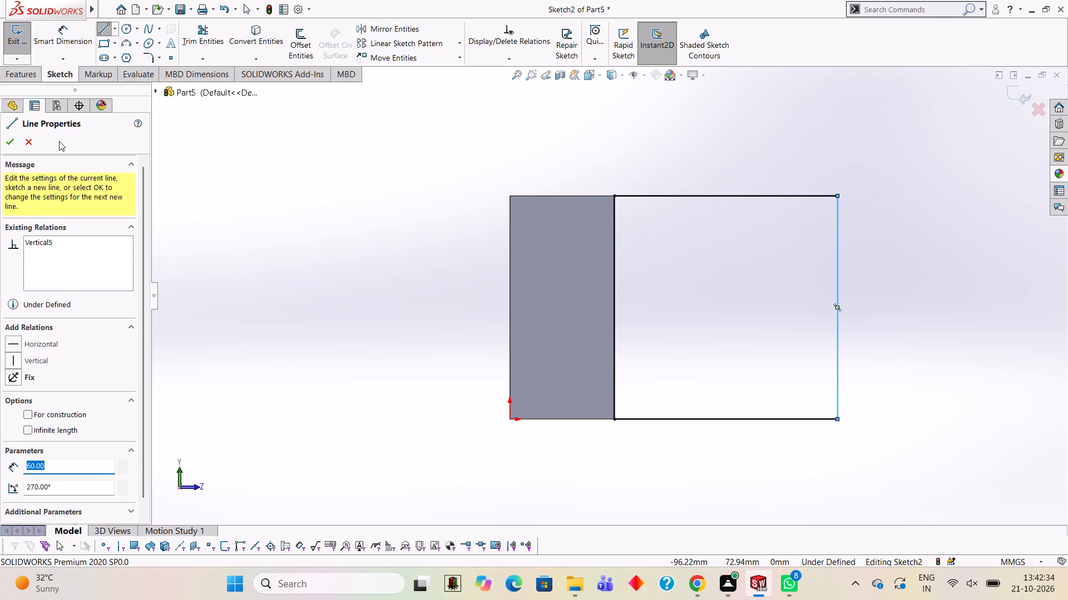
click(11, 134)
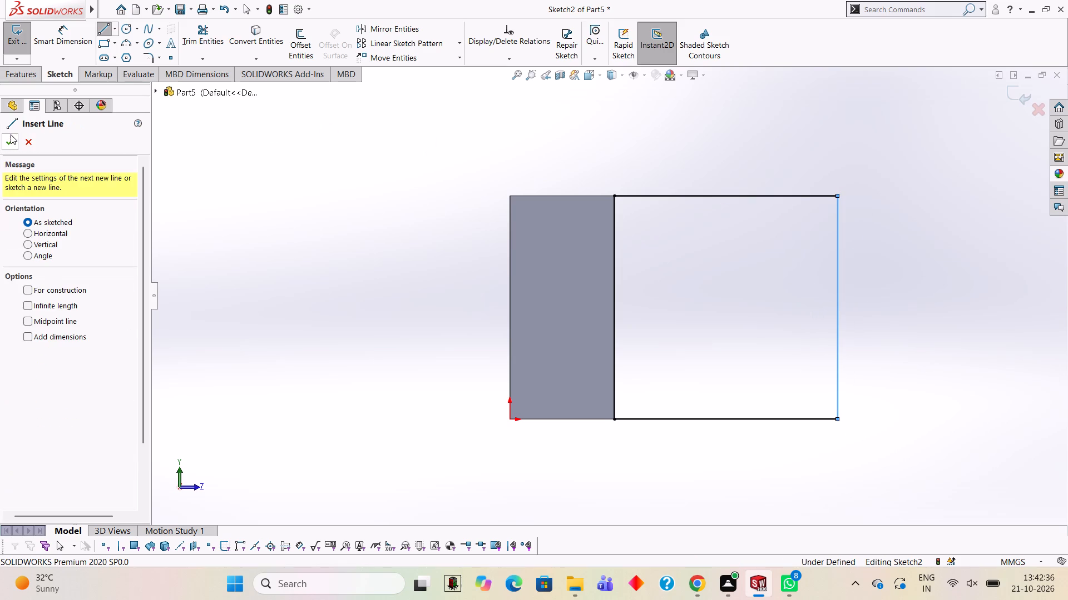
Dimension the profile's top line as 60 mm, placing the dimension above it.
click(66, 31)
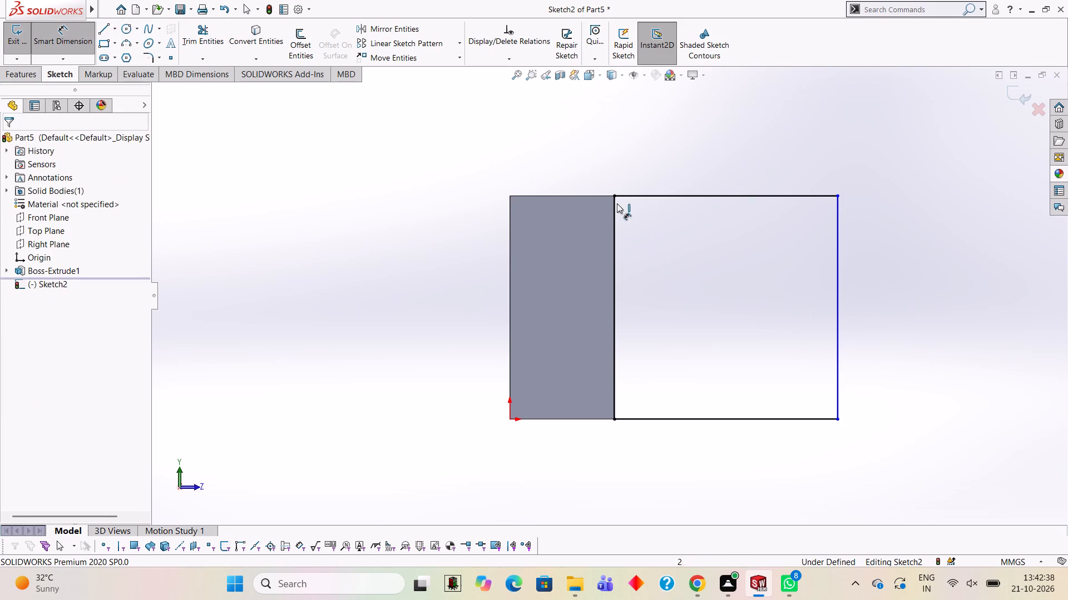
click(687, 195)
click(710, 110)
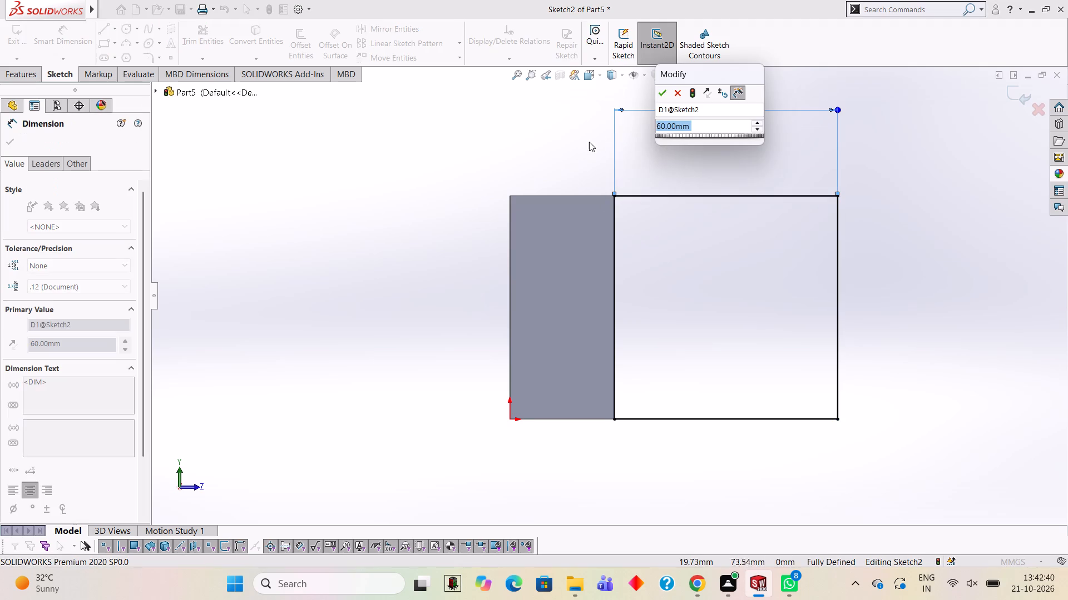
click(662, 88)
click(552, 124)
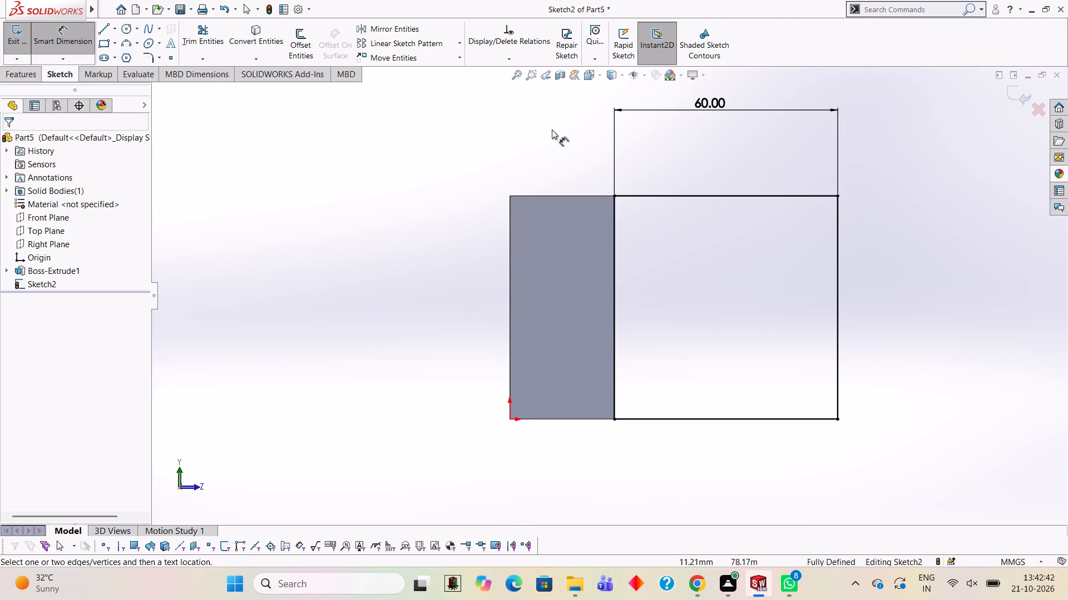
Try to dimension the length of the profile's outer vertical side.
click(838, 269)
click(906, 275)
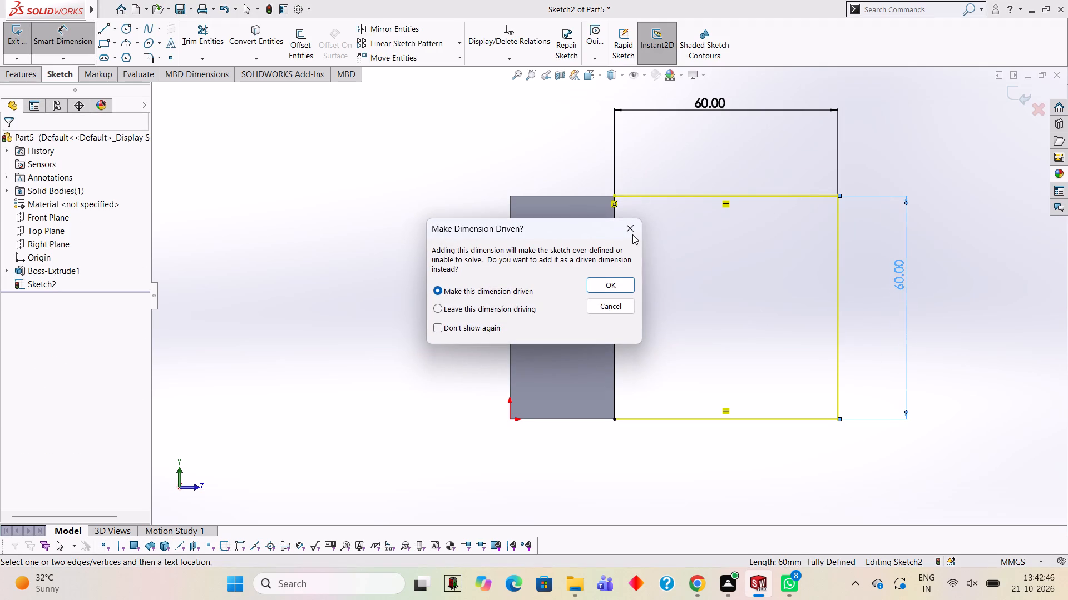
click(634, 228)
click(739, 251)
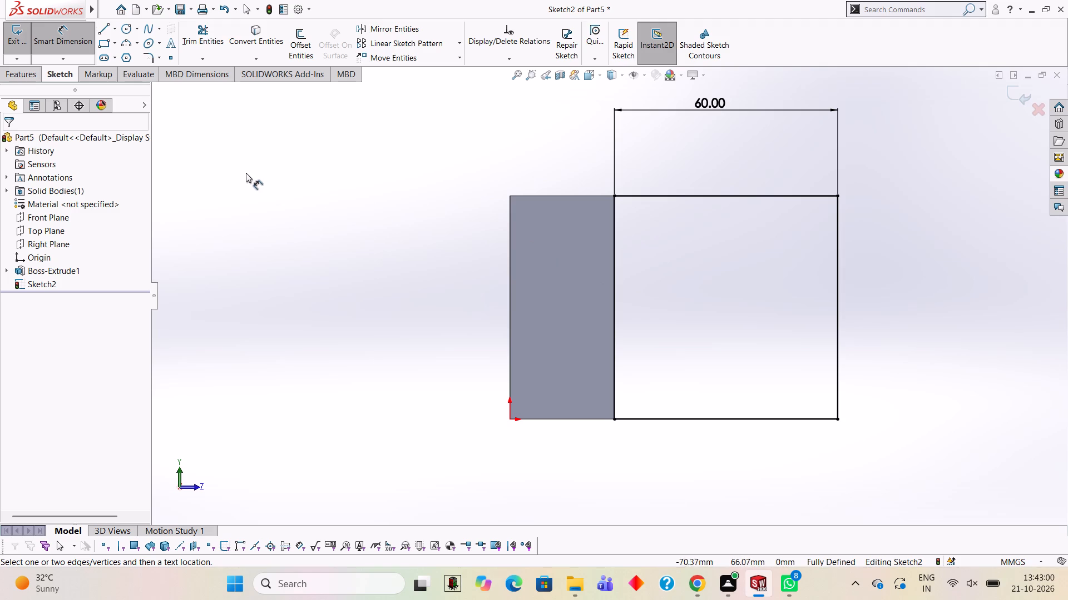
Extrude the 60 mm square profile to a 68 mm blind depth in the reversed direction, alongside the block and merged with it.
click(21, 79)
click(32, 40)
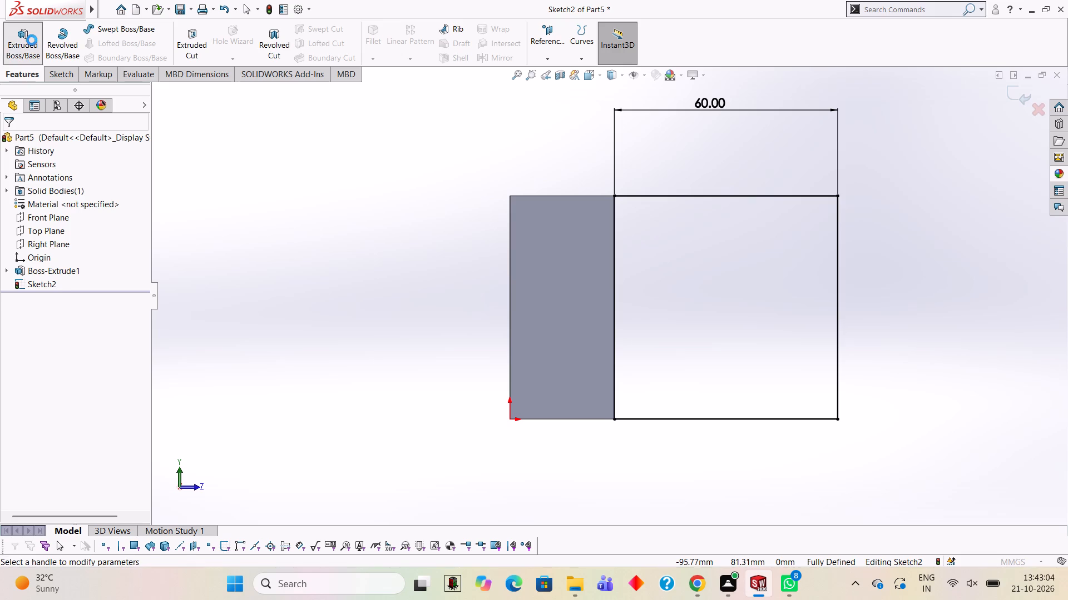
click(730, 283)
middle_drag(817, 292, 798, 294)
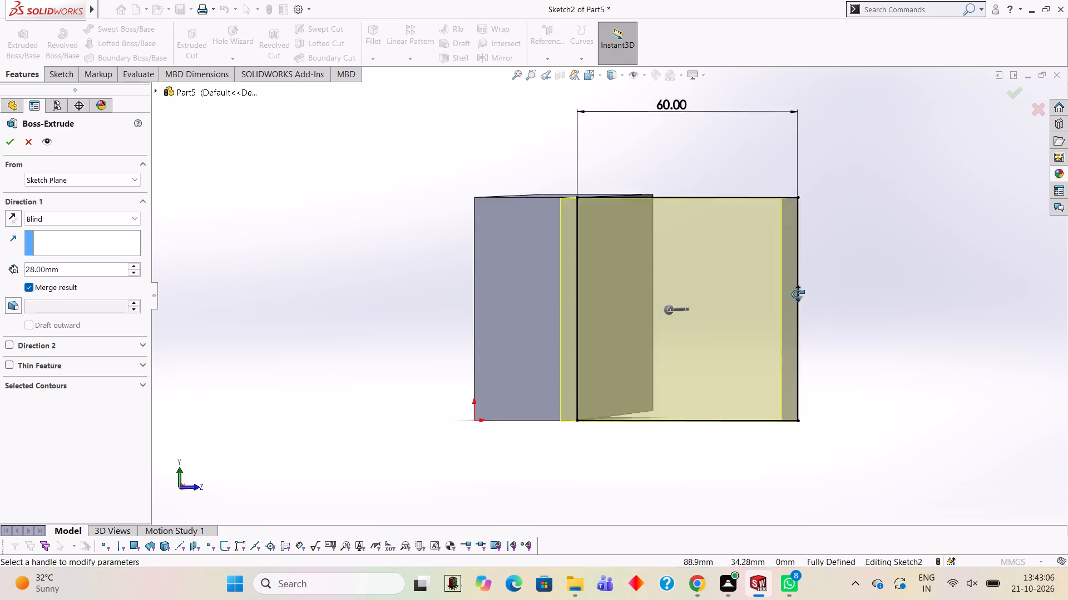
middle_drag(798, 294, 759, 295)
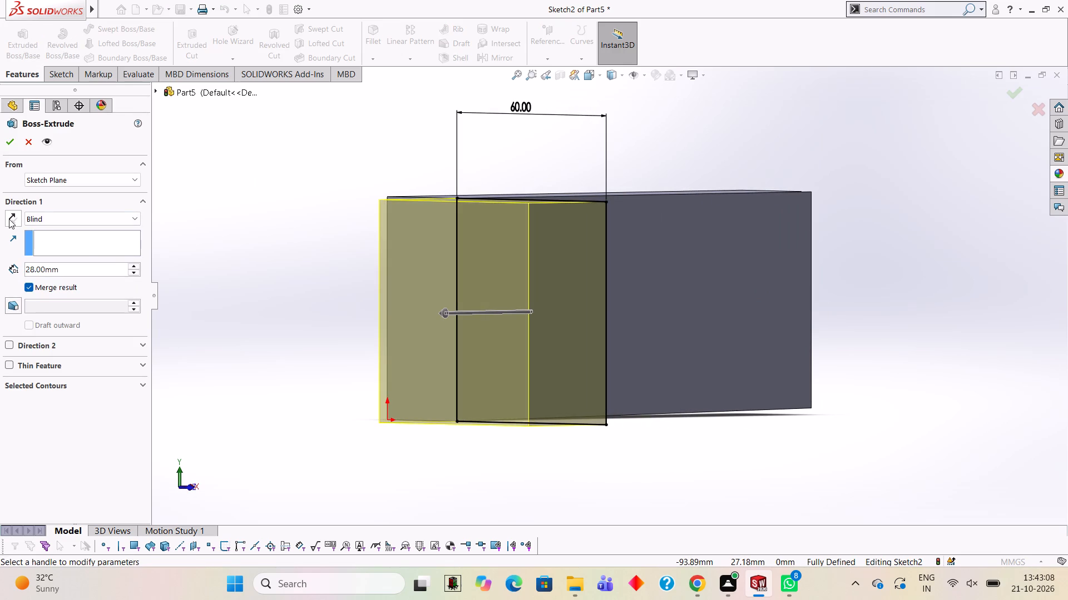
click(9, 219)
click(92, 266)
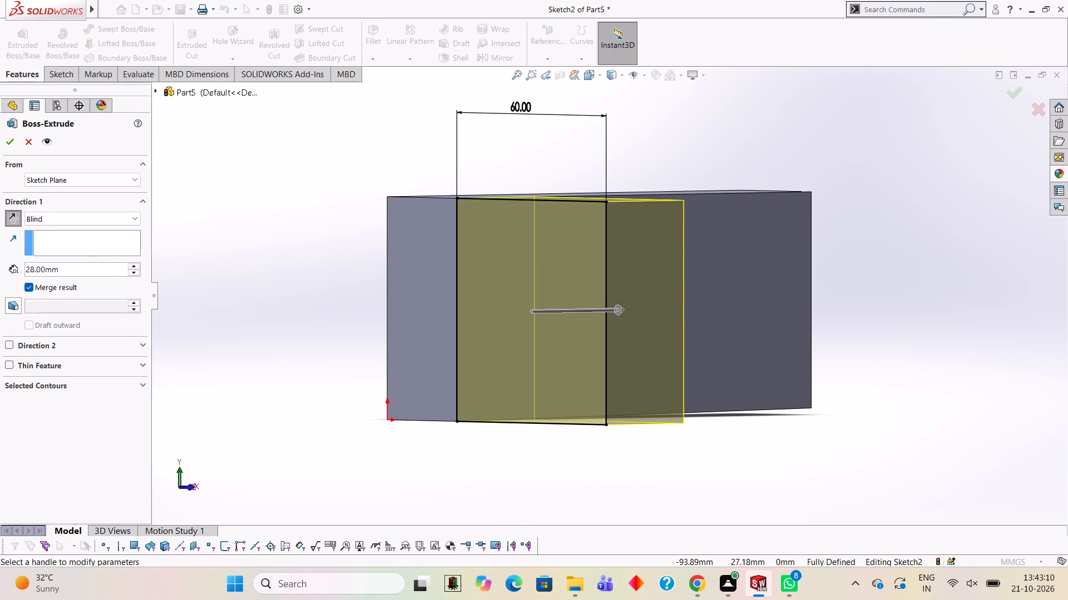
key(BackSpace)
key(BackSpace)
key(BackSpace)
key(BackSpace)
key(BackSpace)
key(BackSpace)
key(BackSpace)
key(BackSpace)
key(BackSpace)
key(BackSpace)
key(BackSpace)
key(BackSpace)
key(BackSpace)
key(BackSpace)
key(BackSpace)
key(BackSpace)
key(BackSpace)
key(BackSpace)
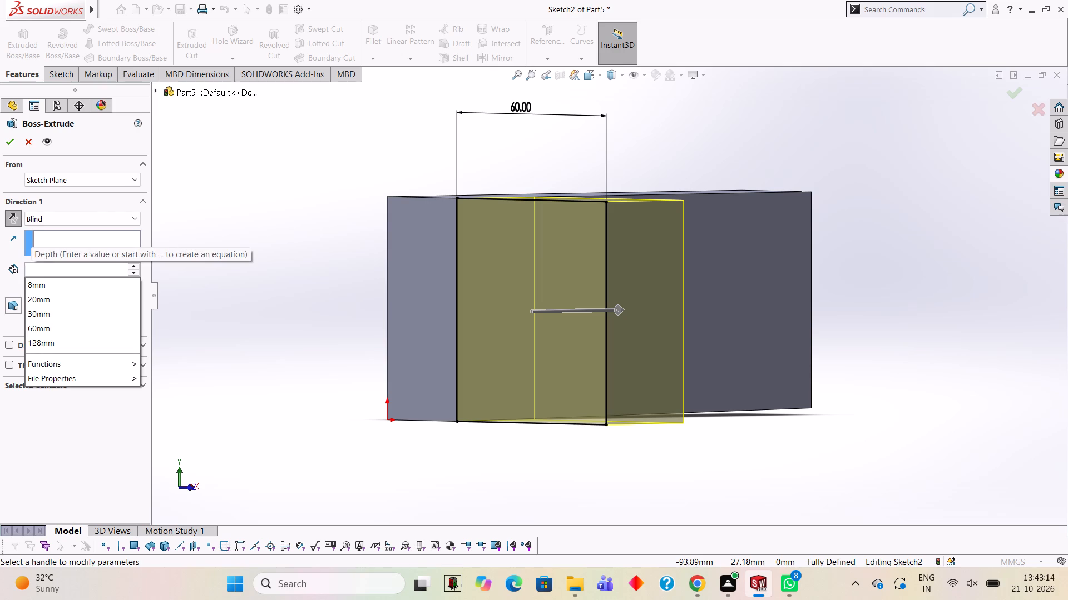
text(68)
key(Return)
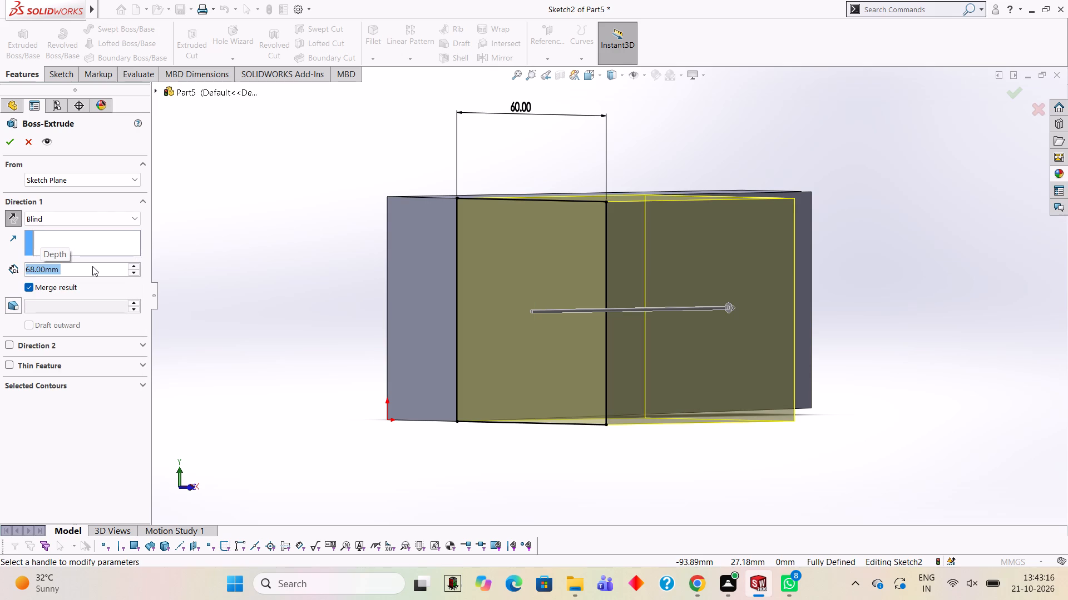
click(12, 136)
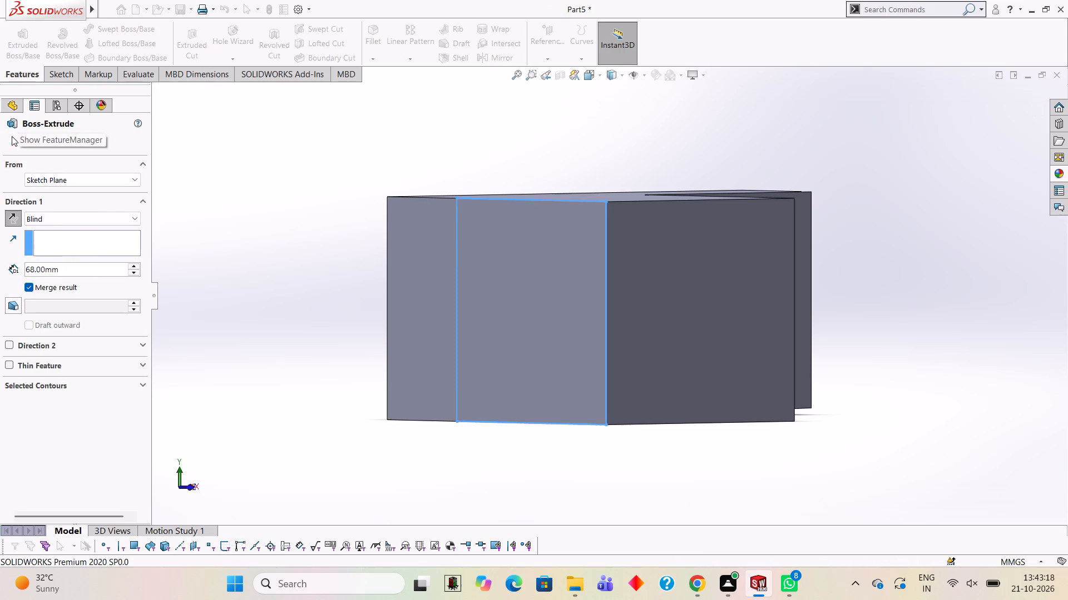
click(232, 279)
On the square boss's inner side face, sketch a dimensioned 60 mm diameter circle centred on the midpoint of its outer vertical edge.
middle_drag(476, 387, 433, 297)
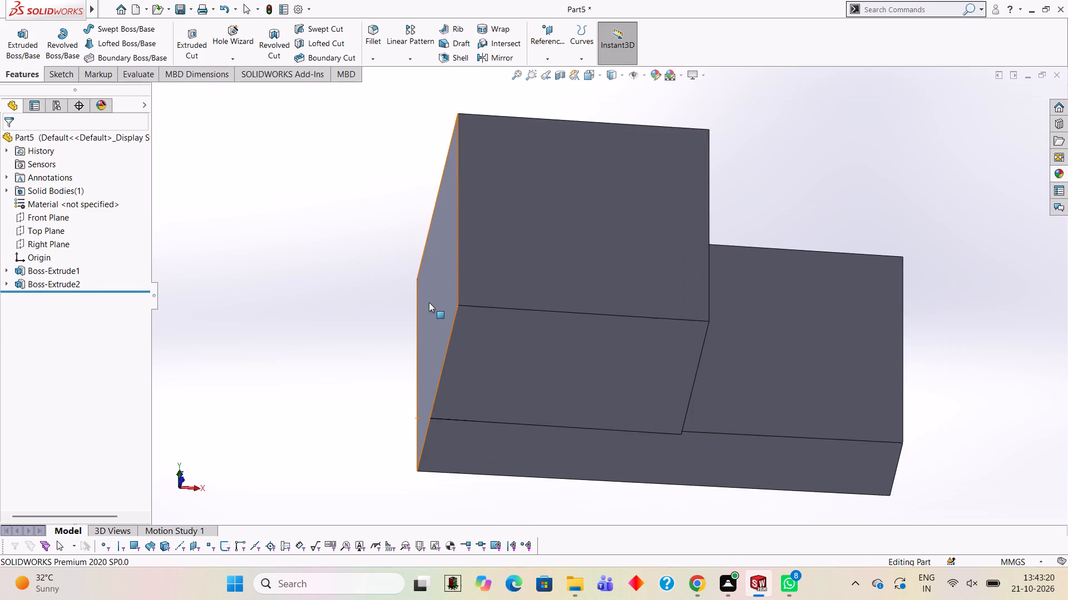
scroll(429, 303, up, 3)
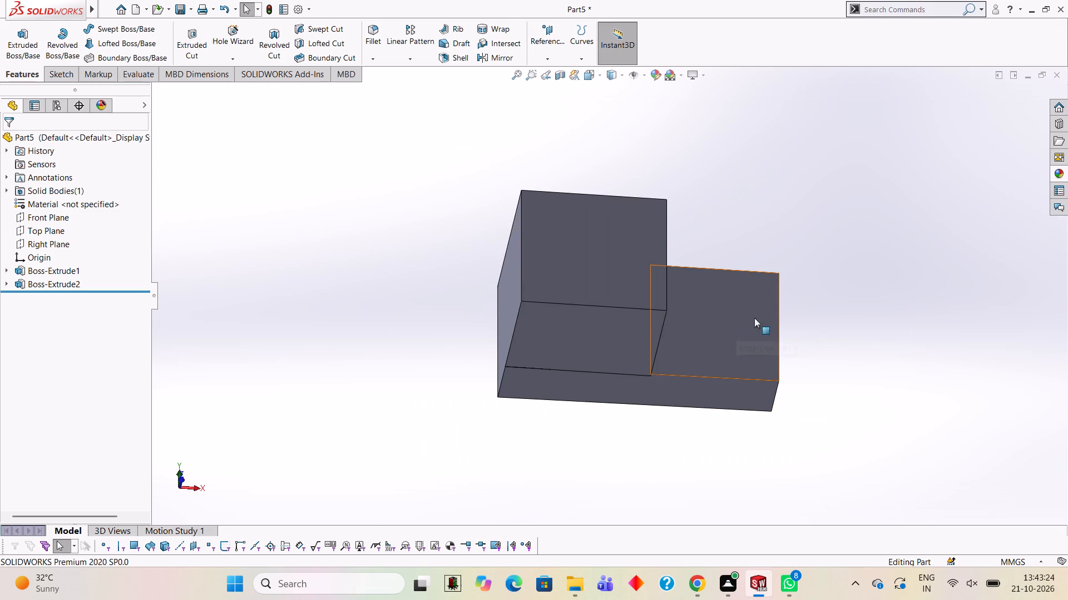
middle_drag(734, 299, 665, 275)
click(610, 293)
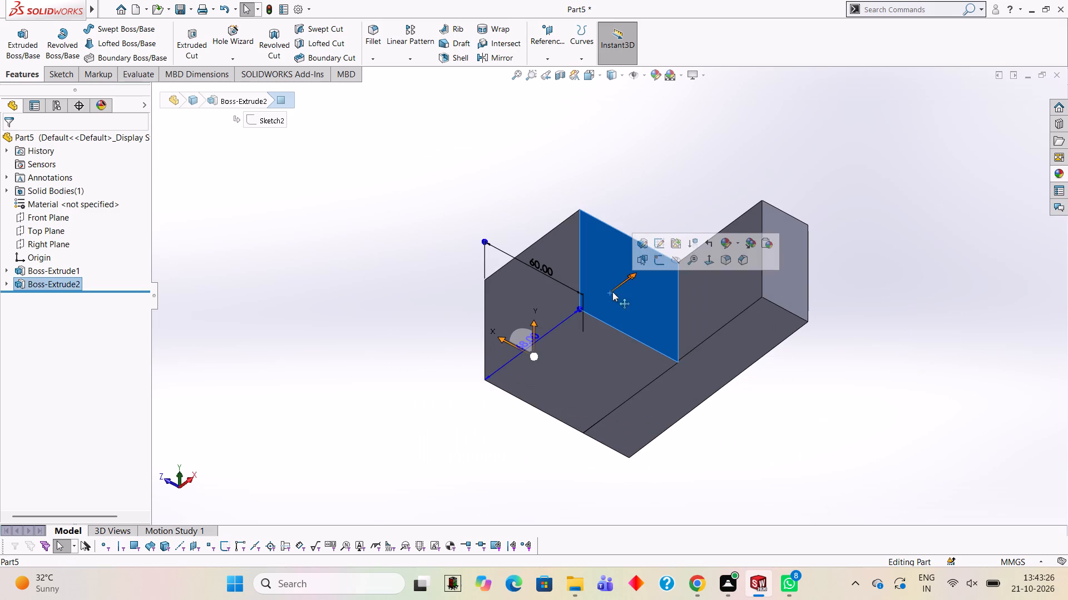
click(660, 266)
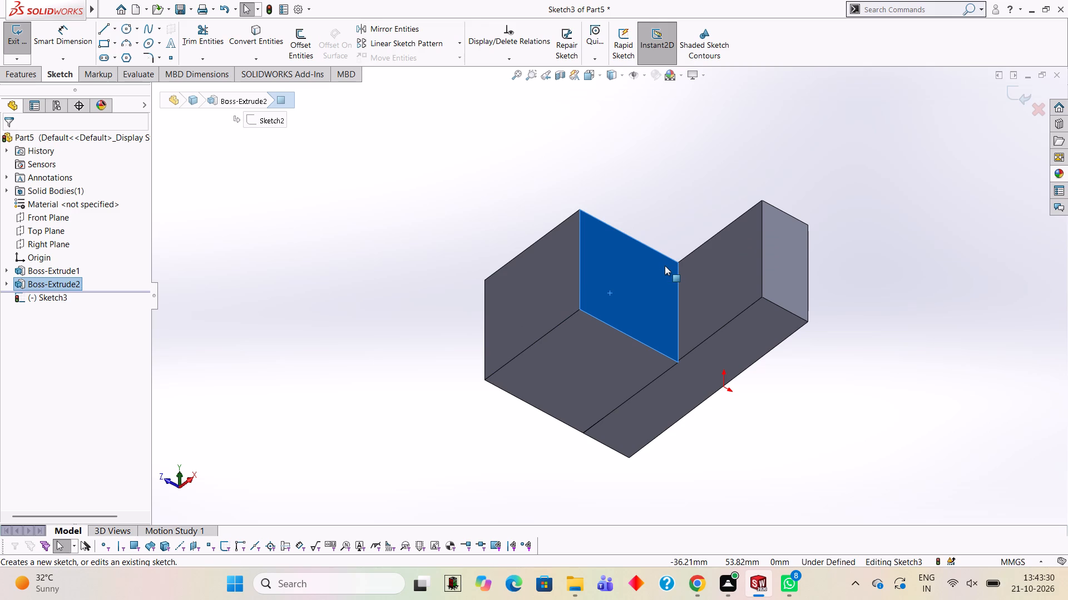
key(ctrl+8)
scroll(458, 258, up, 3)
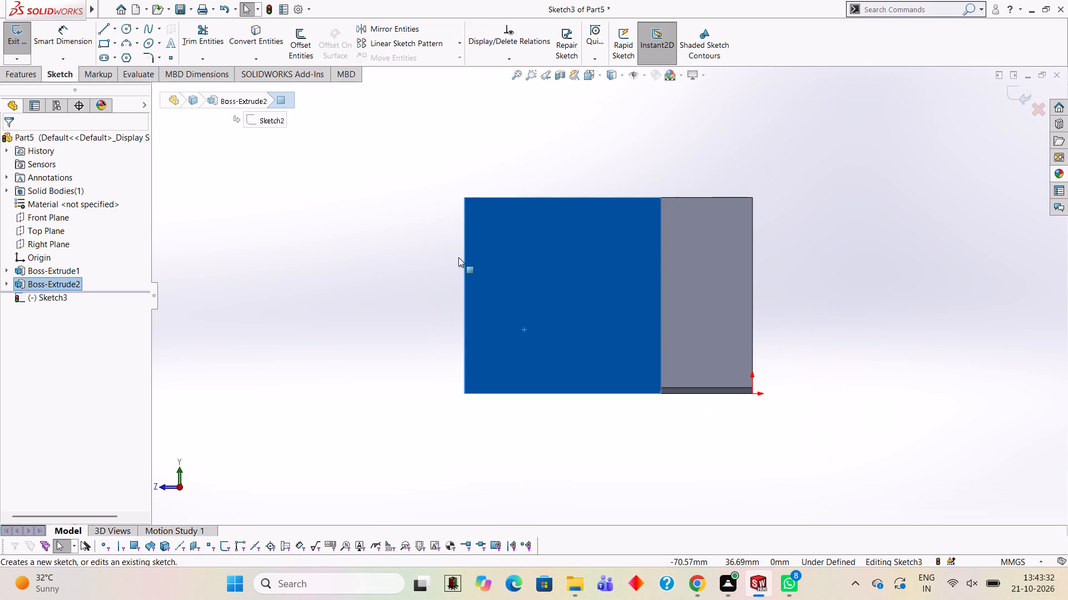
click(98, 36)
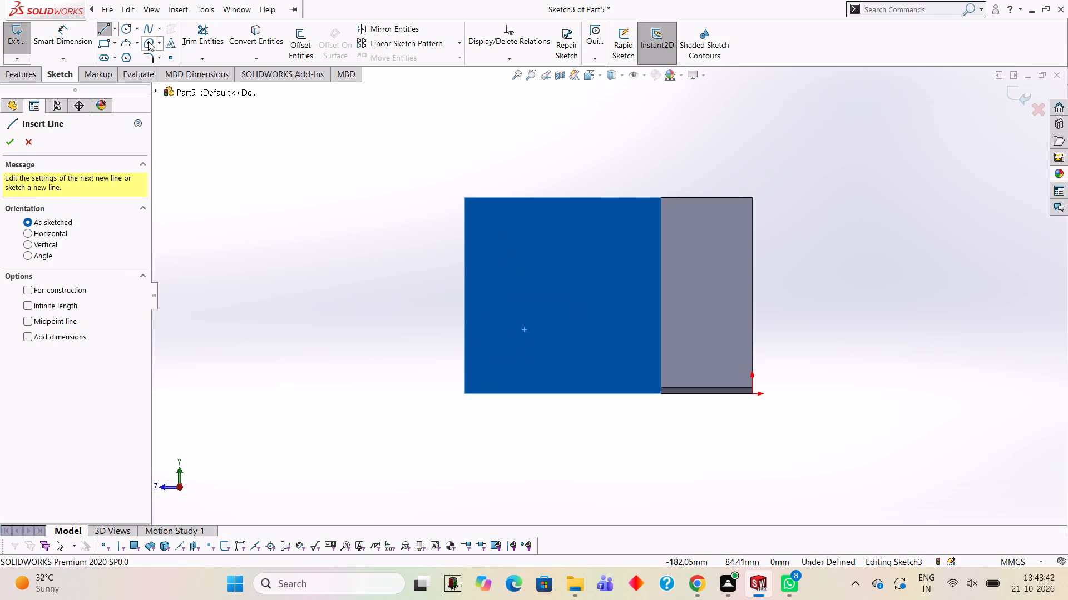
click(131, 29)
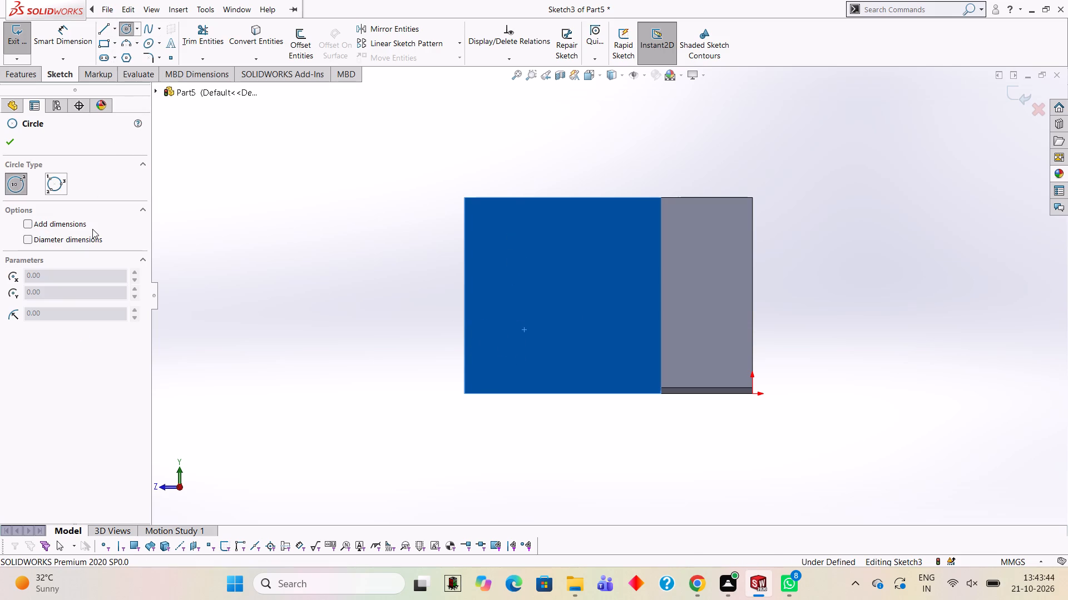
click(75, 219)
click(75, 241)
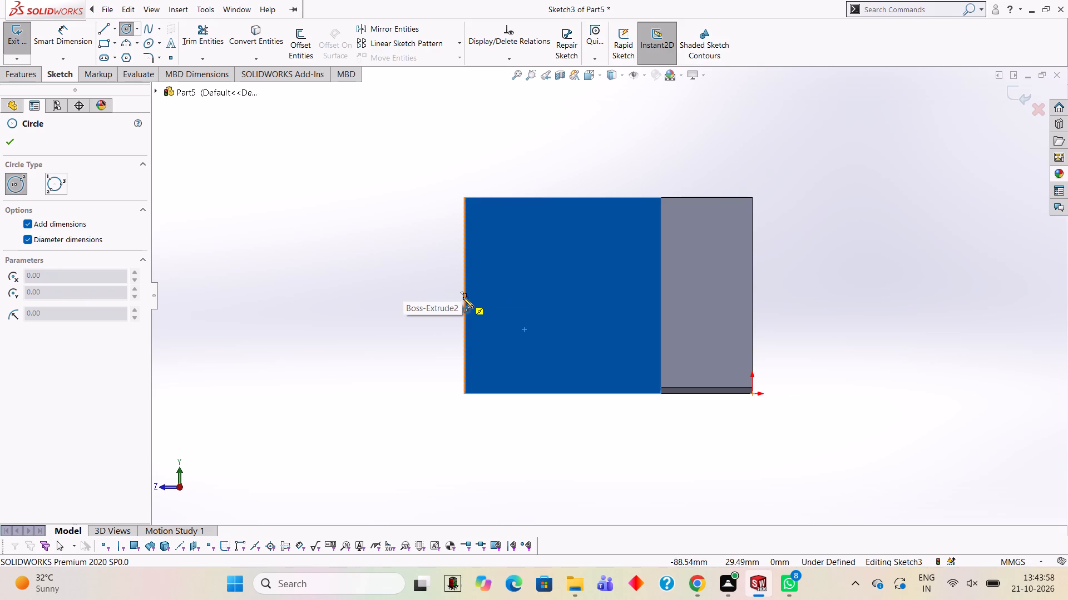
click(463, 293)
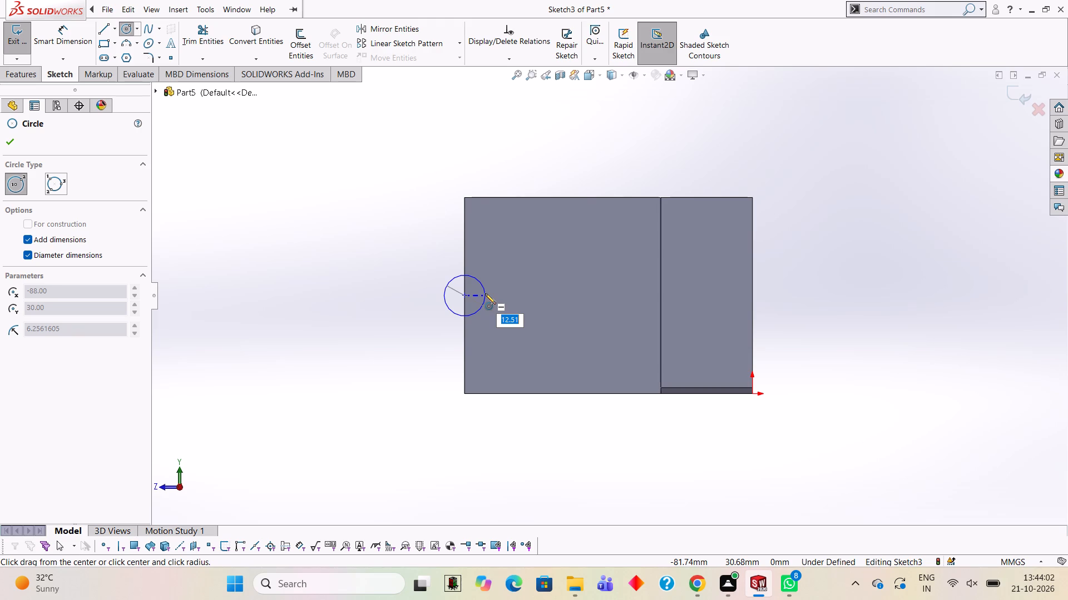
text(60)
key(Return)
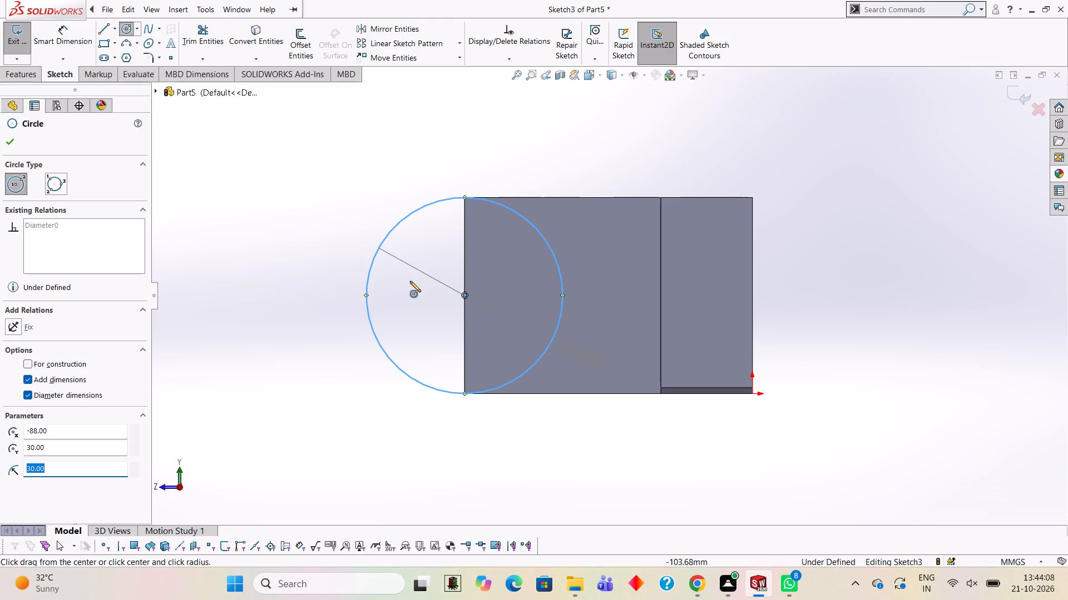
Extrude the 60 mm circle 68 mm in the reversed direction, across the boss's width, to round its outer end.
click(34, 66)
click(27, 77)
click(36, 43)
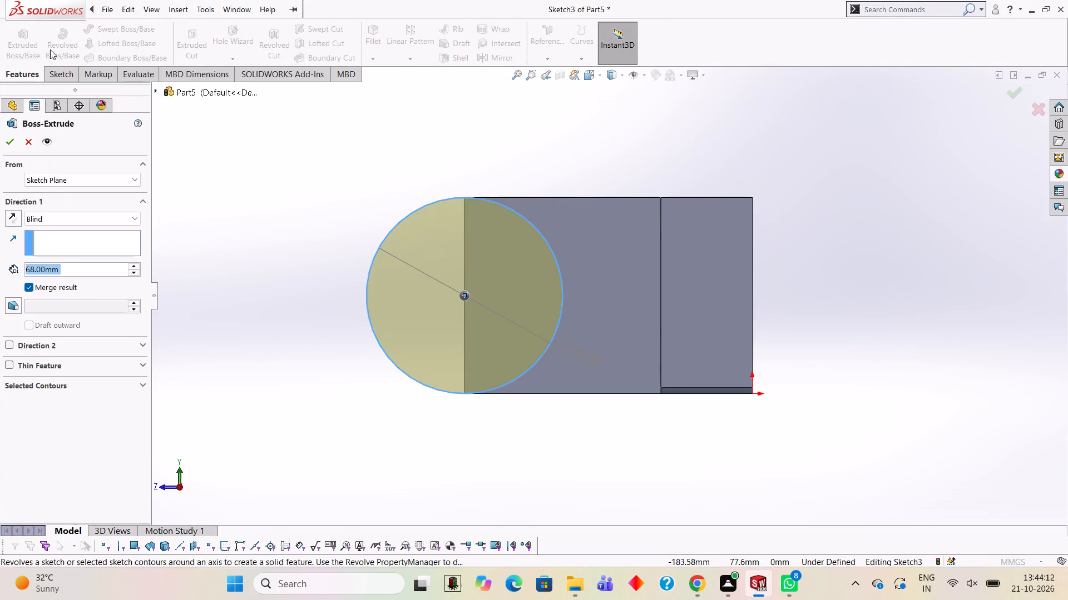
middle_drag(249, 223, 350, 308)
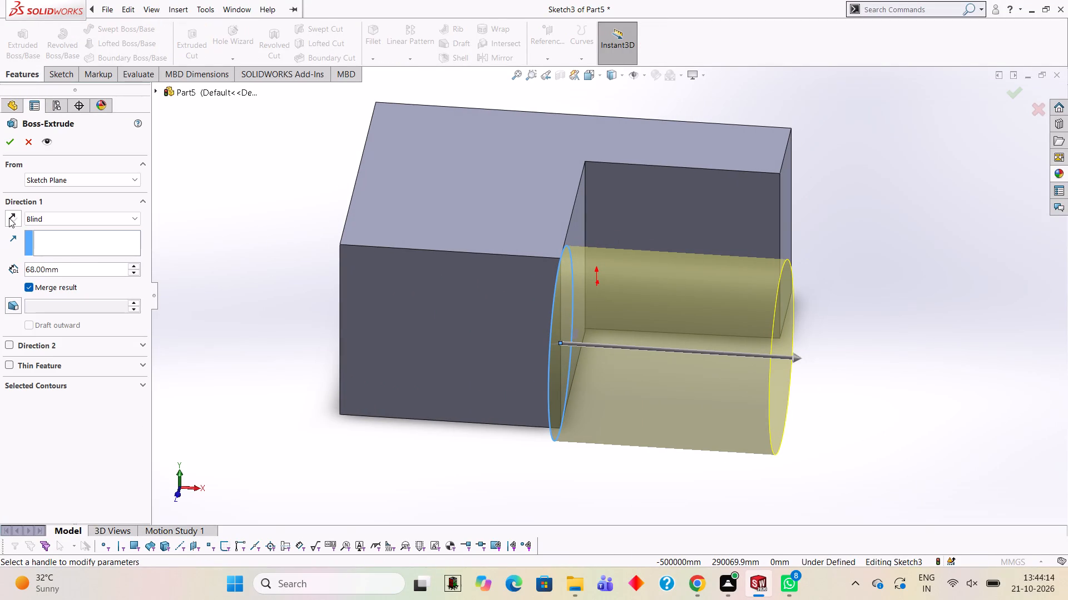
click(9, 219)
click(13, 136)
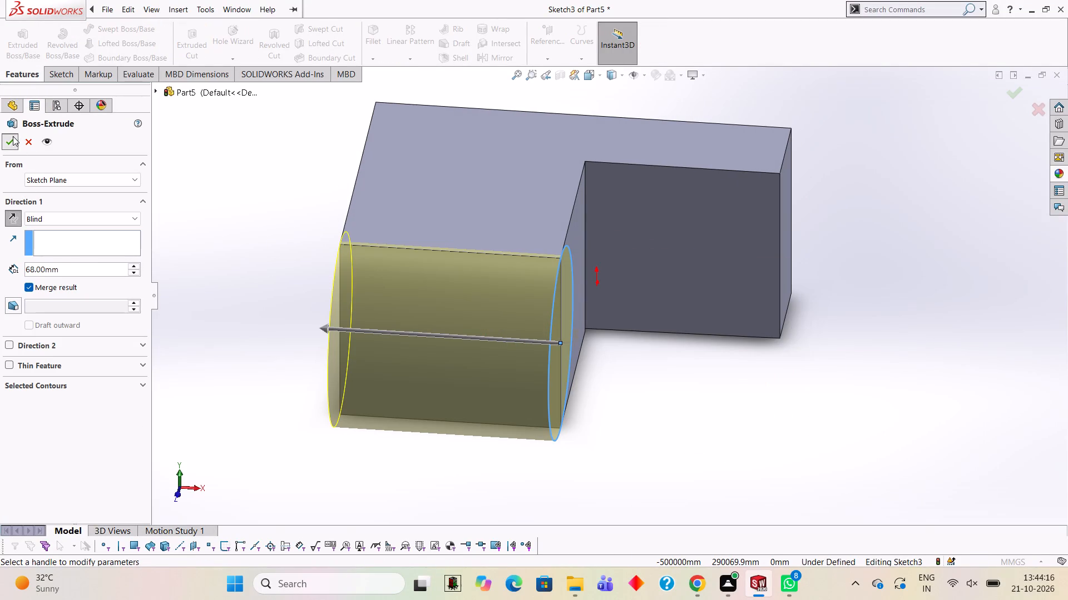
click(268, 194)
On the flat side face of the rounded boss, sketch a 32 mm diameter circle concentric with the rounded end.
scroll(329, 250, up, 1)
middle_drag(507, 304, 451, 306)
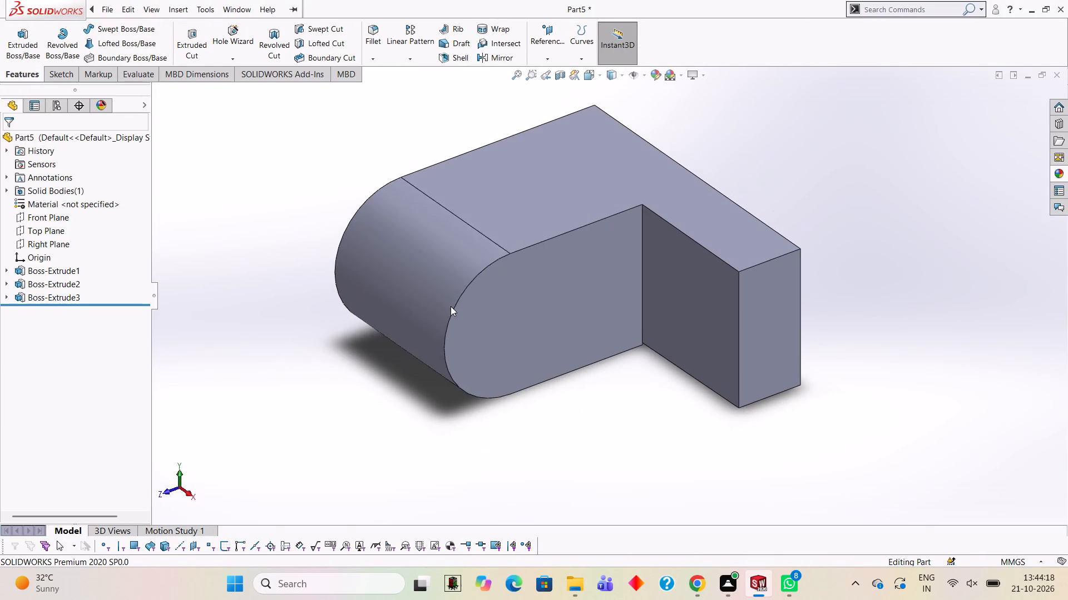
middle_drag(541, 317, 523, 236)
click(483, 271)
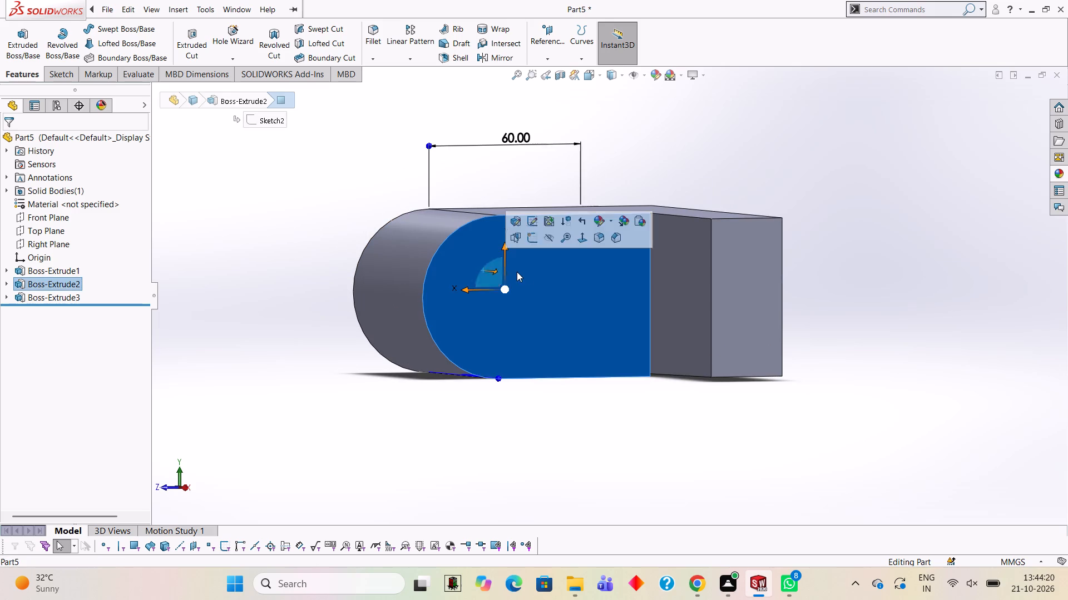
click(532, 234)
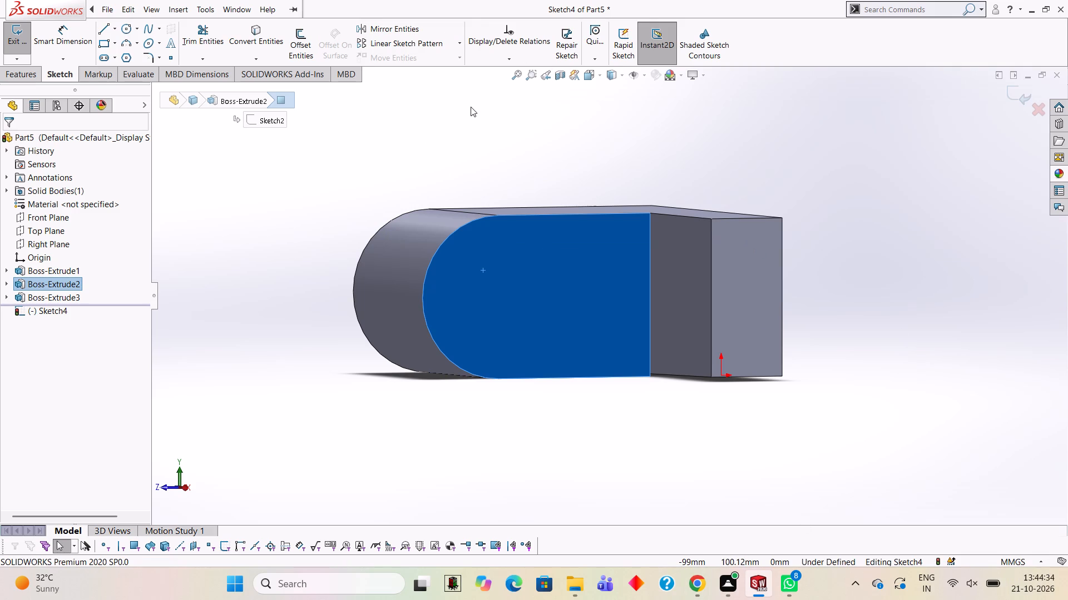
key(ctrl+8)
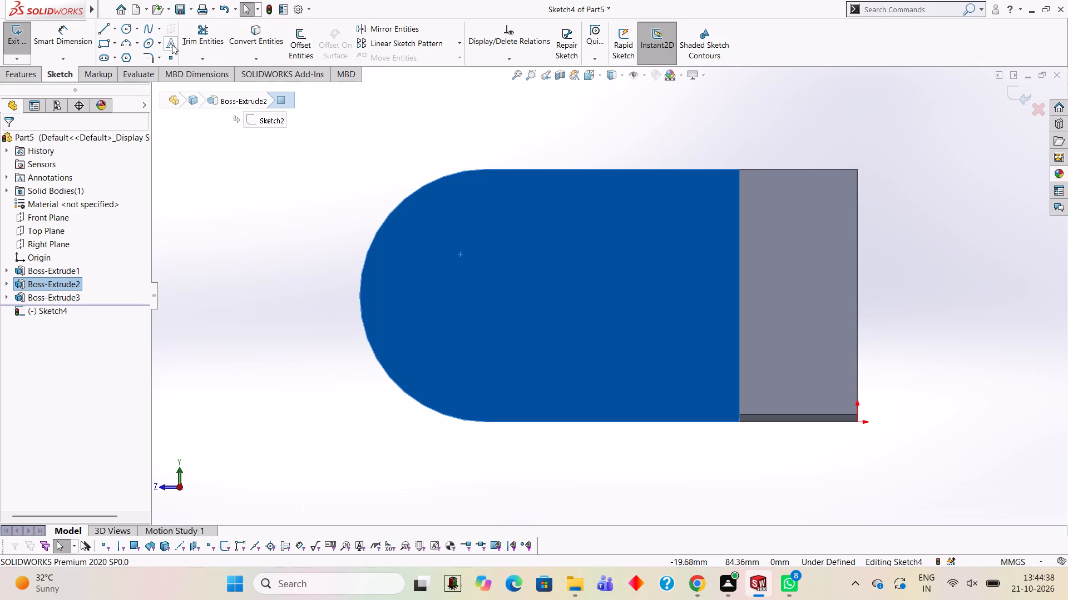
click(124, 23)
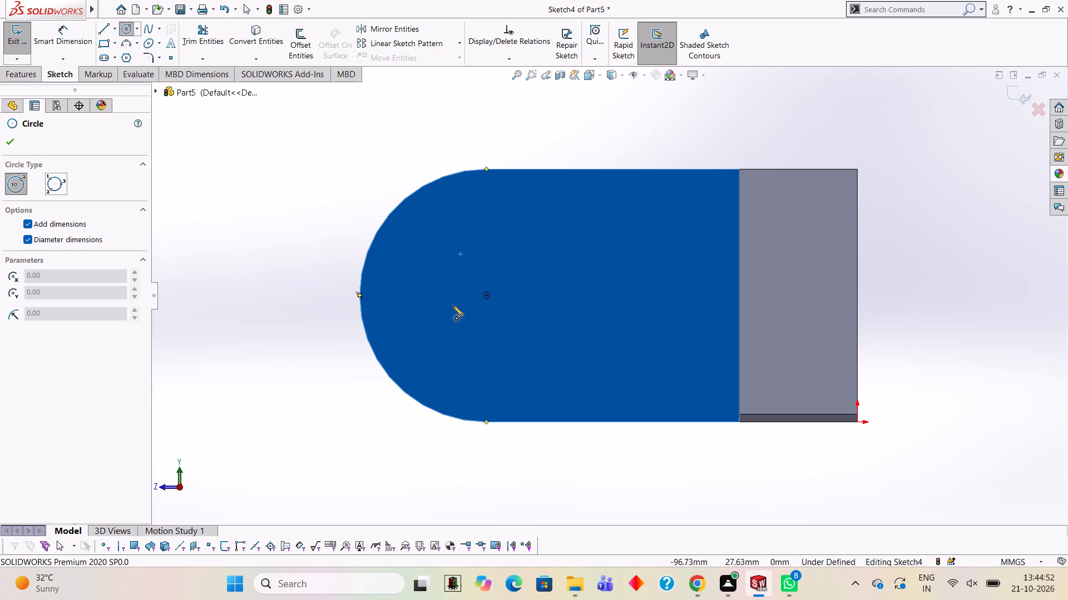
click(487, 293)
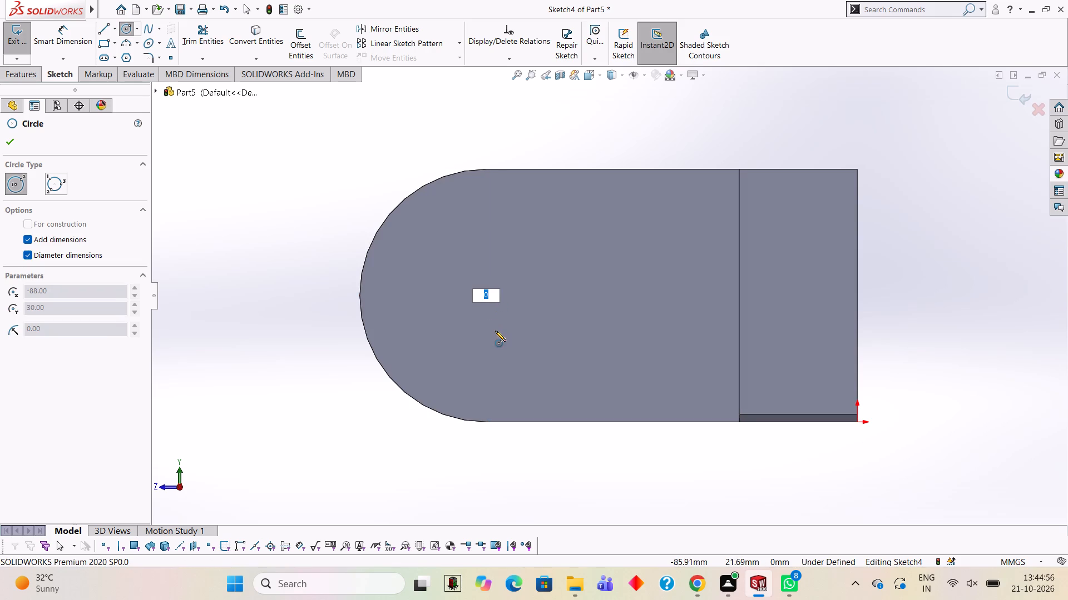
key(Escape)
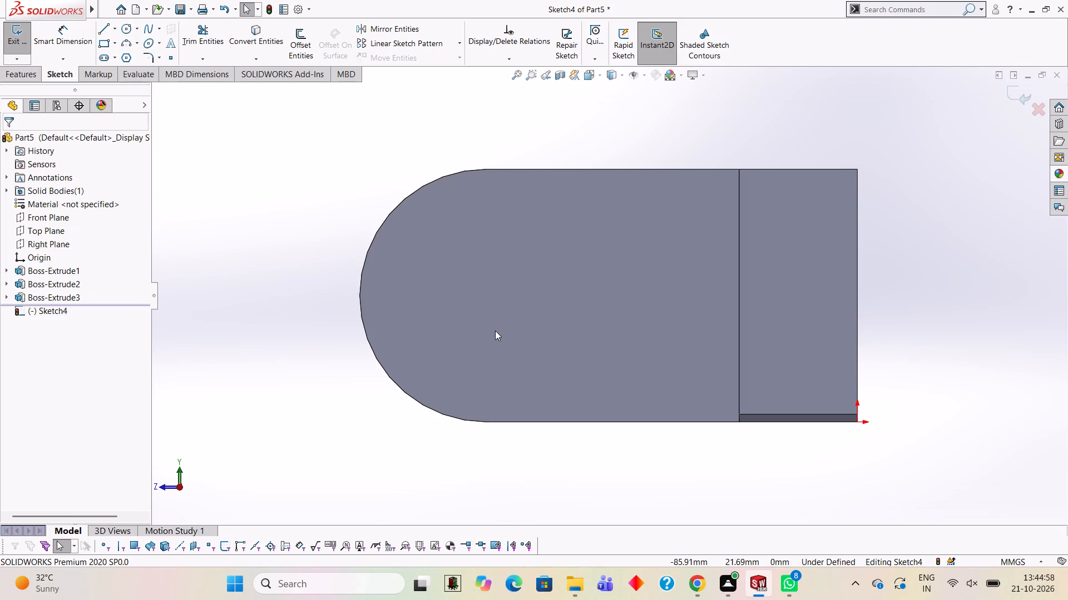
click(127, 24)
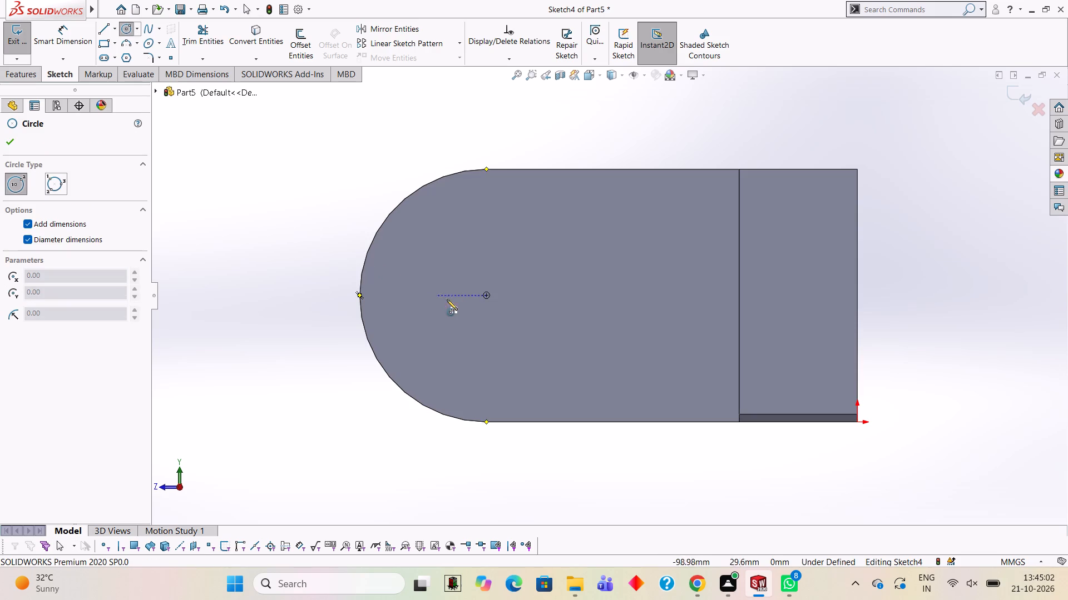
click(484, 295)
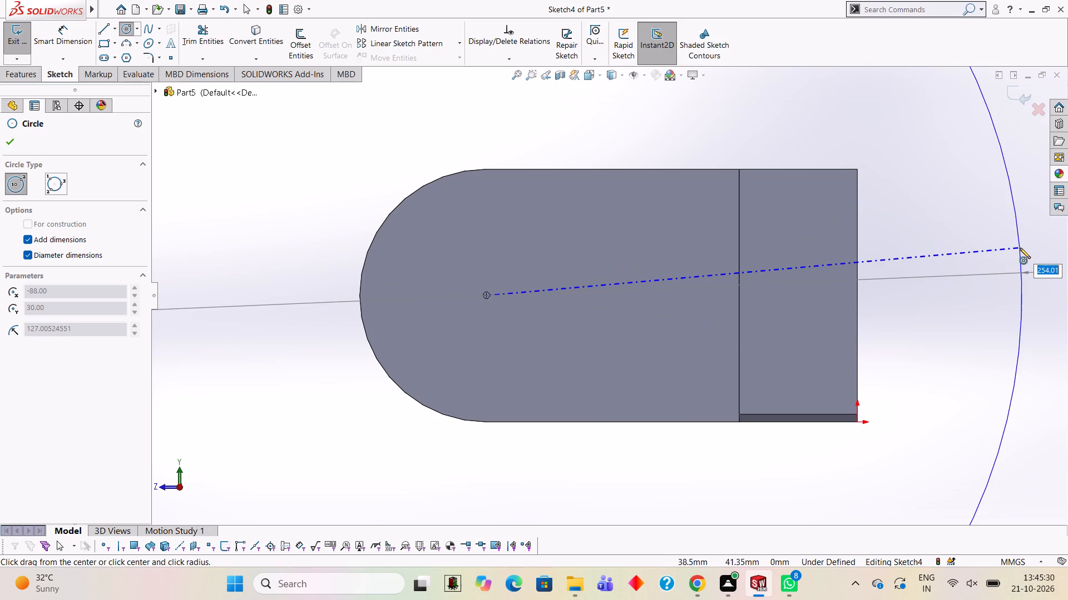
text(32)
key(Return)
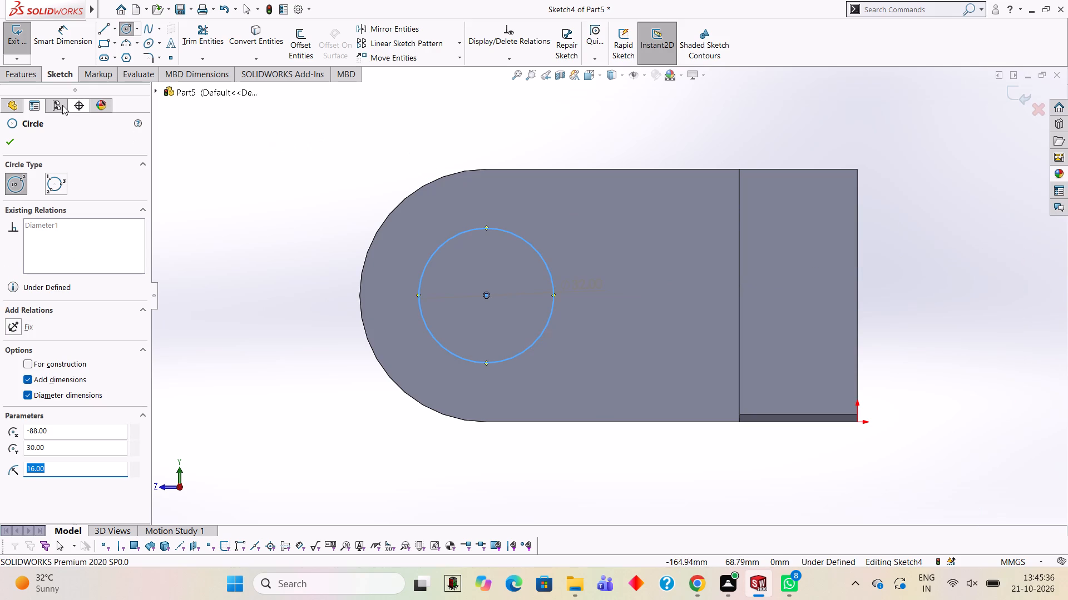
Cut the 32 mm circle through the rounded boss with a 68 mm blind Extruded Cut.
click(17, 69)
click(182, 46)
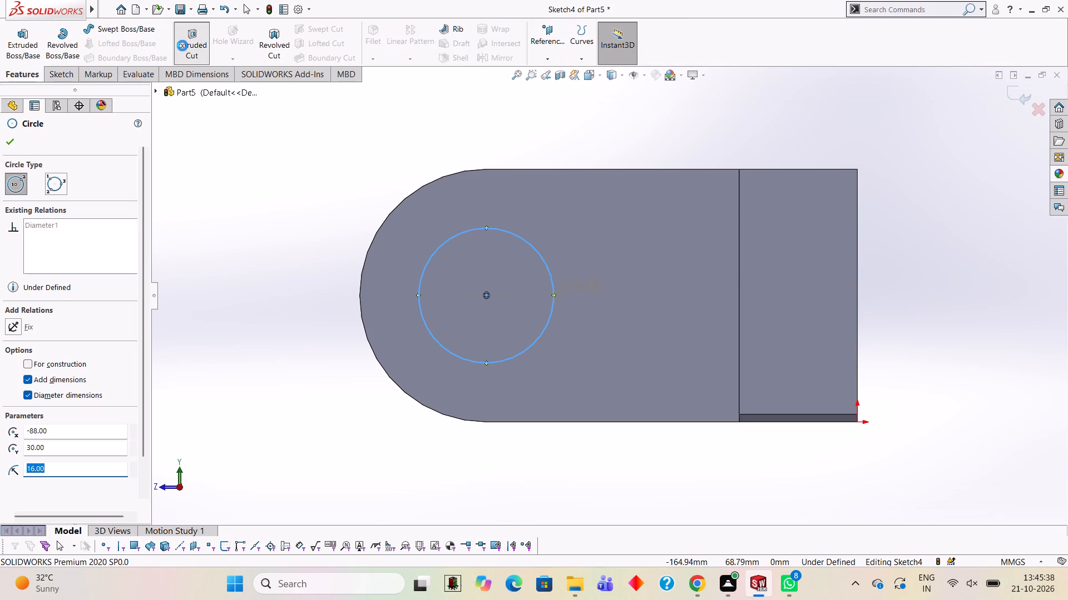
middle_drag(236, 202, 299, 253)
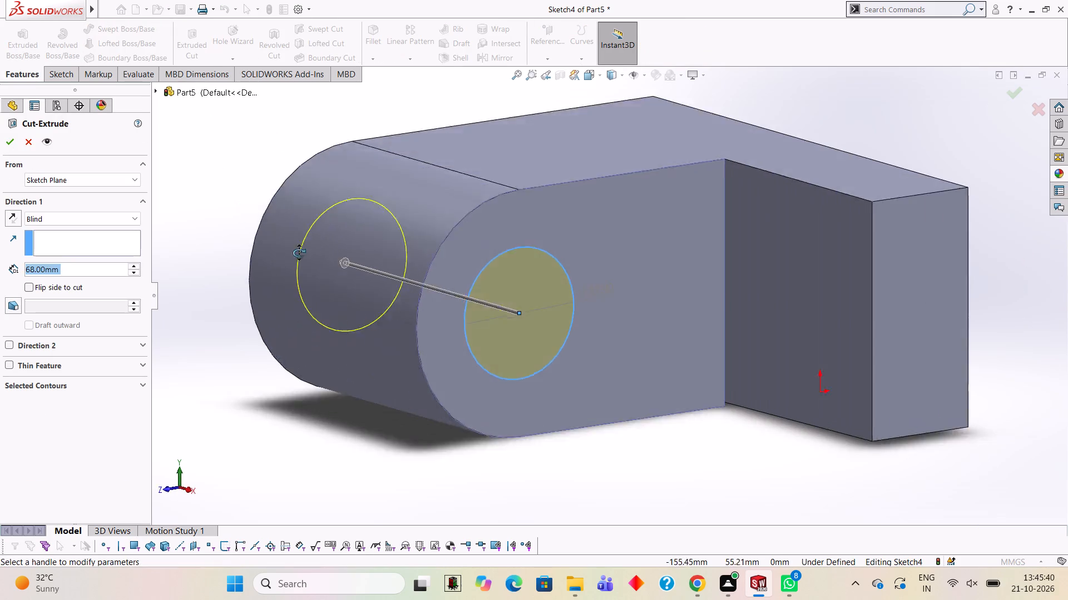
middle_drag(299, 253, 309, 261)
click(10, 142)
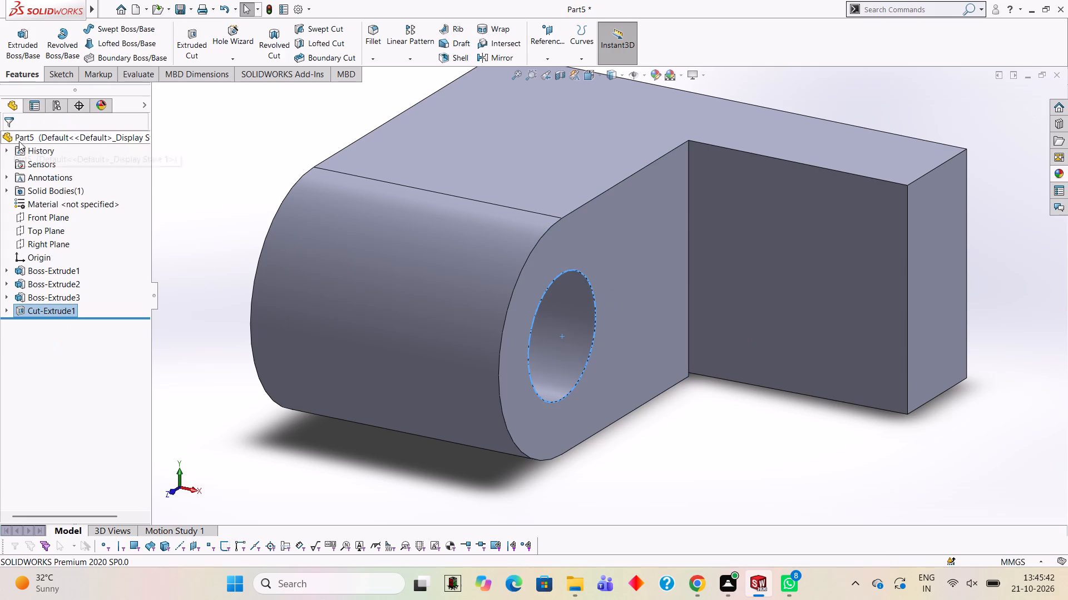
click(191, 168)
scroll(299, 219, up, 3)
middle_drag(349, 267, 357, 236)
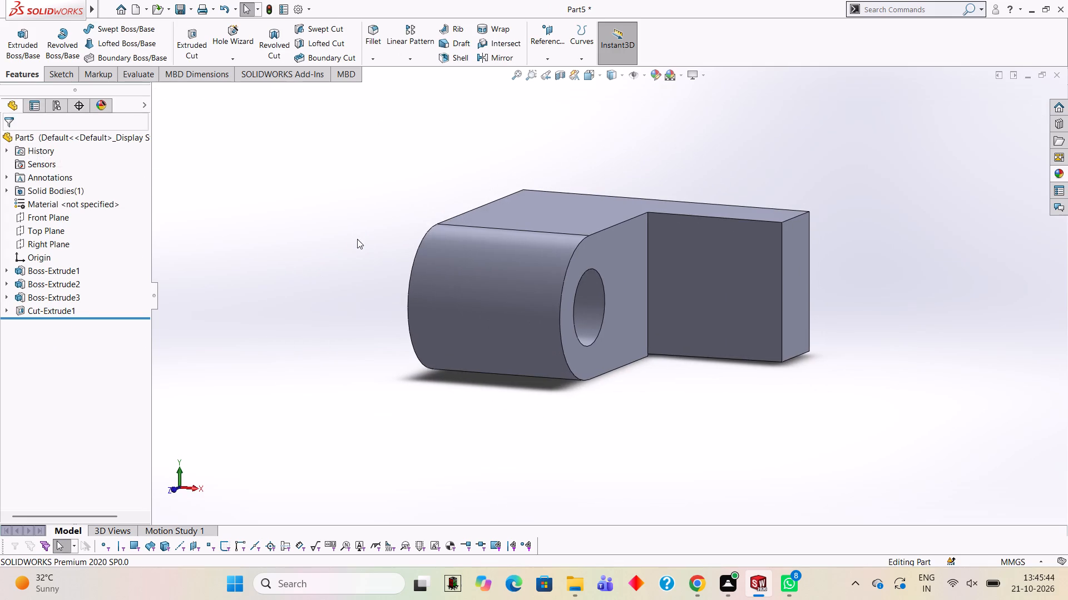
Open a sketch on the block's narrow end face beside the rounded boss, viewed normal to the face.
scroll(403, 287, up, 2)
scroll(588, 304, down, 1)
middle_drag(620, 307, 572, 281)
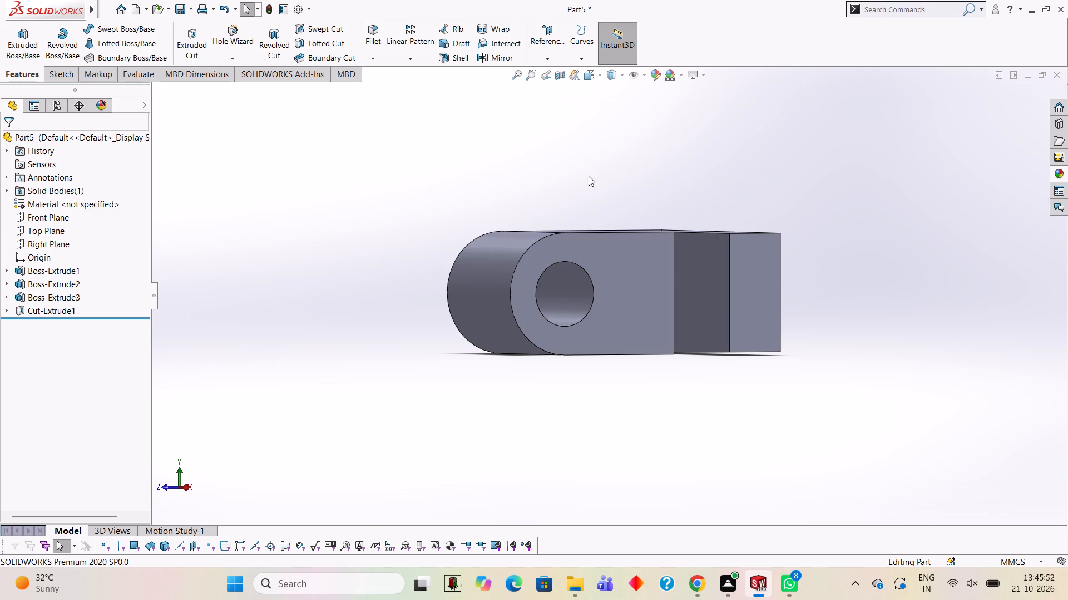
middle_drag(557, 252, 531, 256)
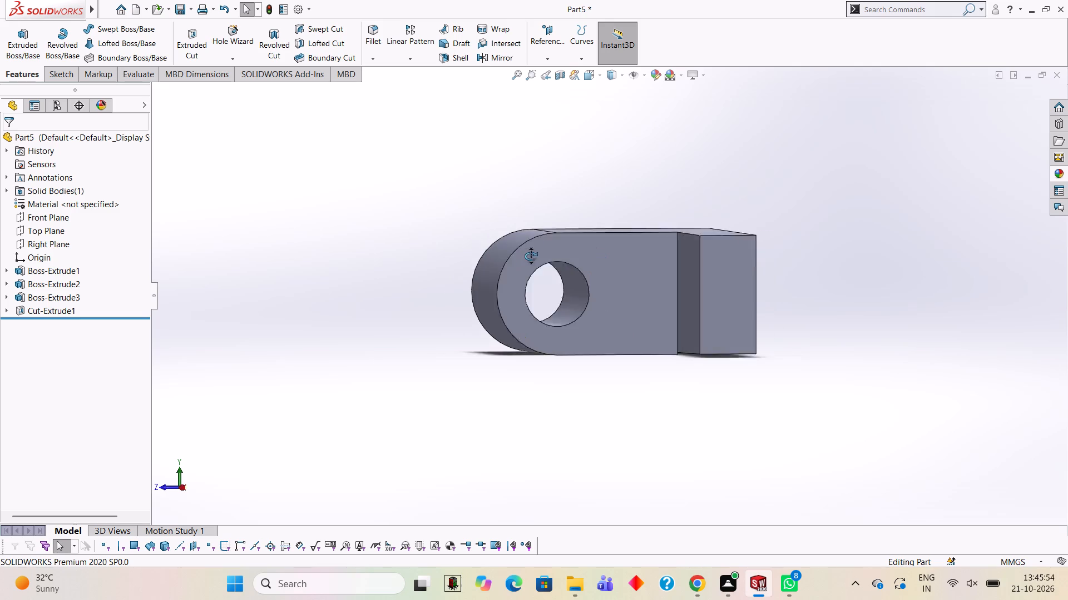
middle_drag(531, 256, 494, 247)
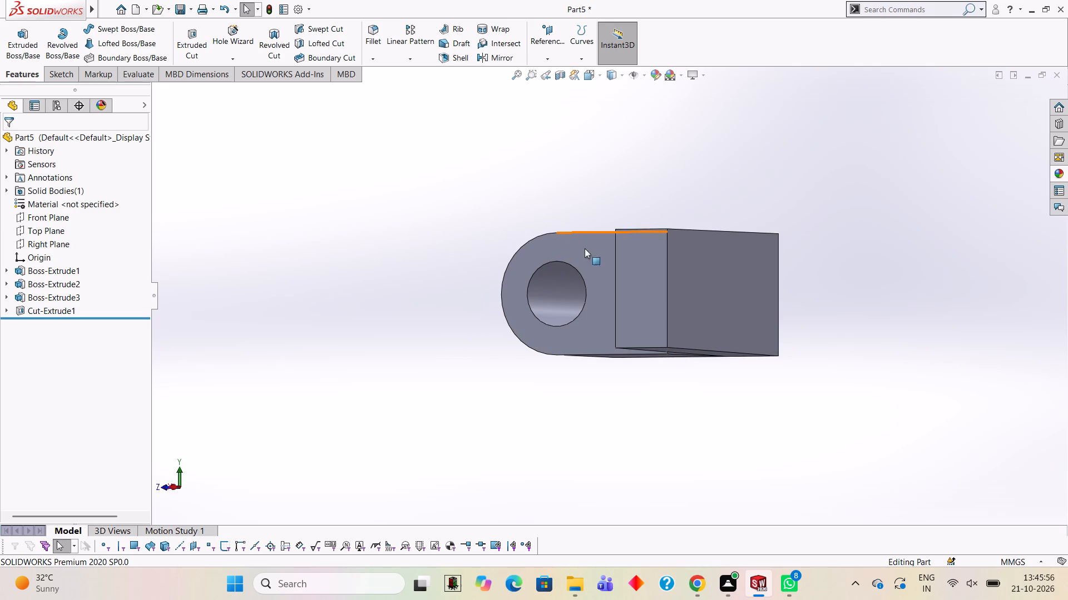
click(642, 266)
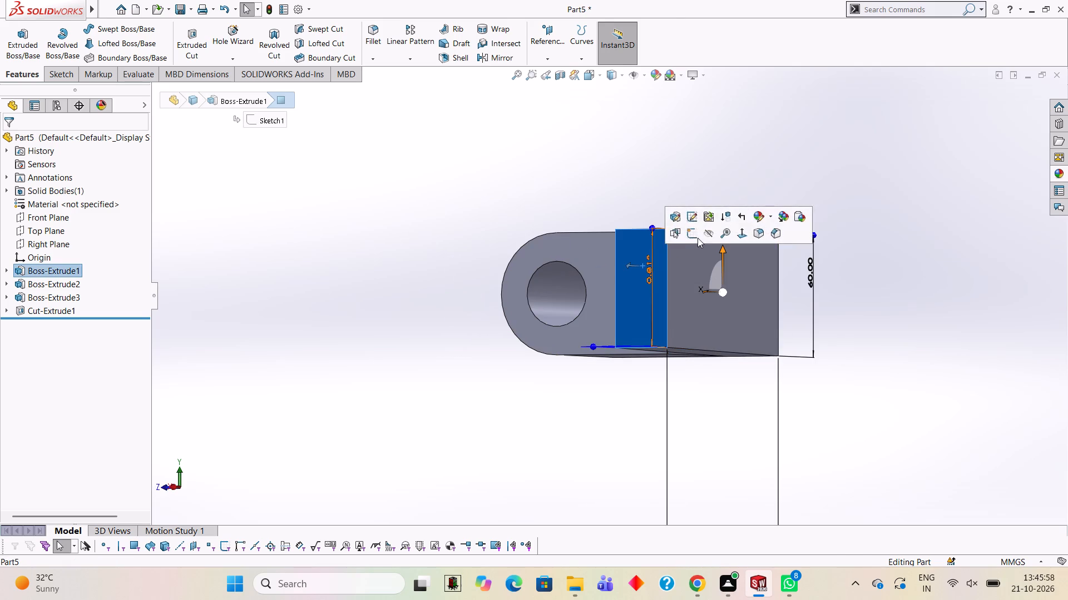
click(693, 237)
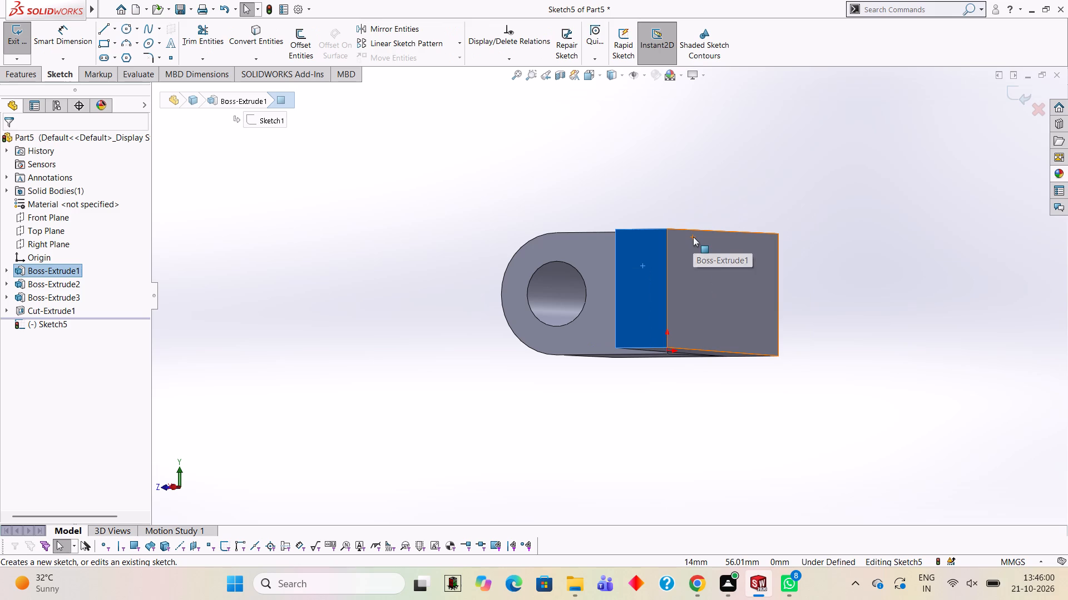
key(ctrl+8)
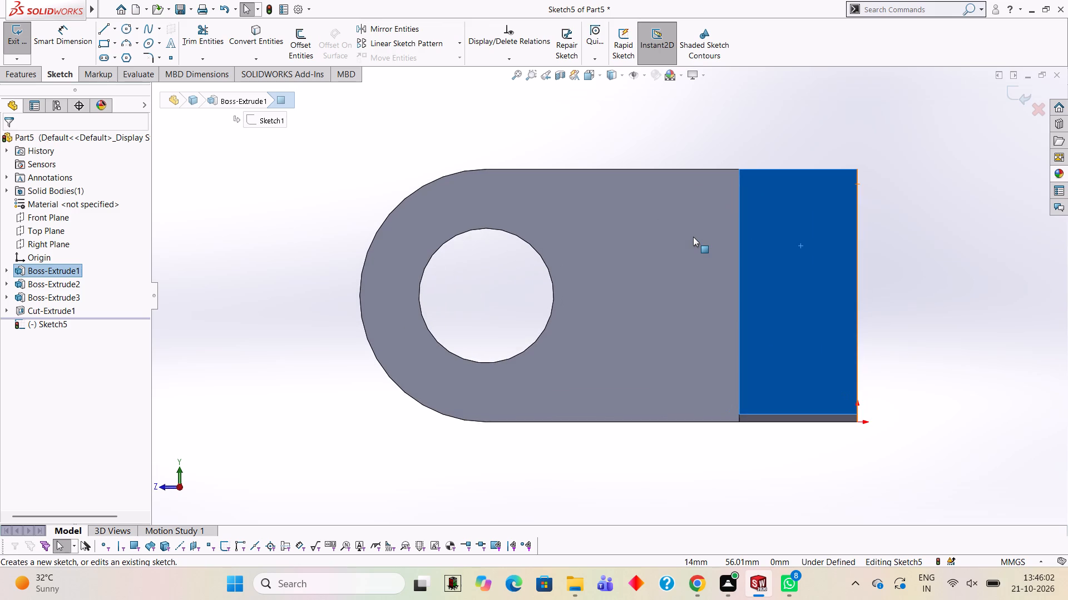
scroll(842, 253, up, 2)
scroll(868, 286, down, 2)
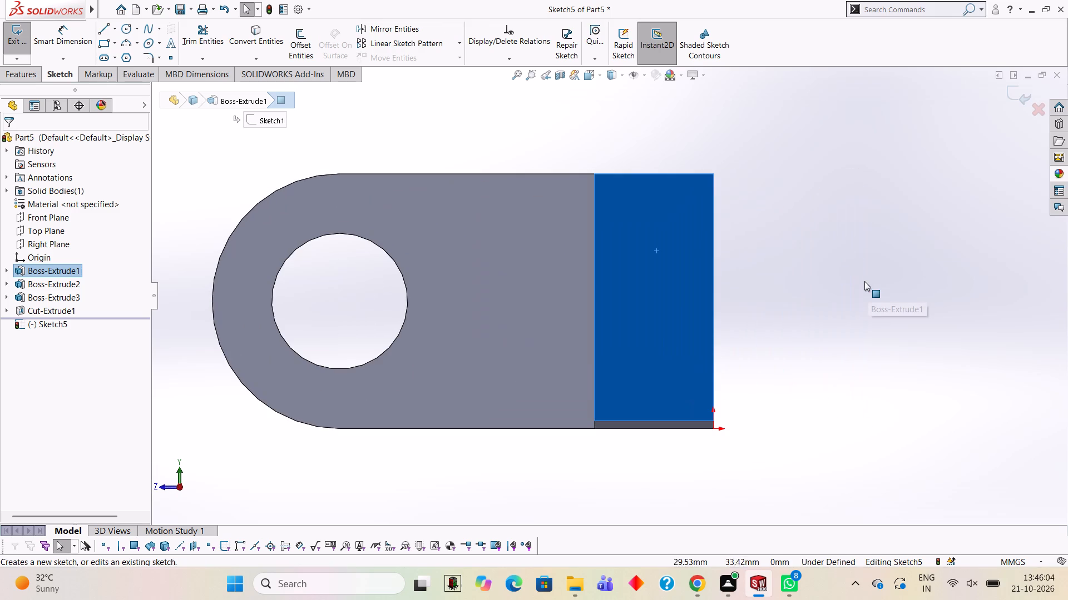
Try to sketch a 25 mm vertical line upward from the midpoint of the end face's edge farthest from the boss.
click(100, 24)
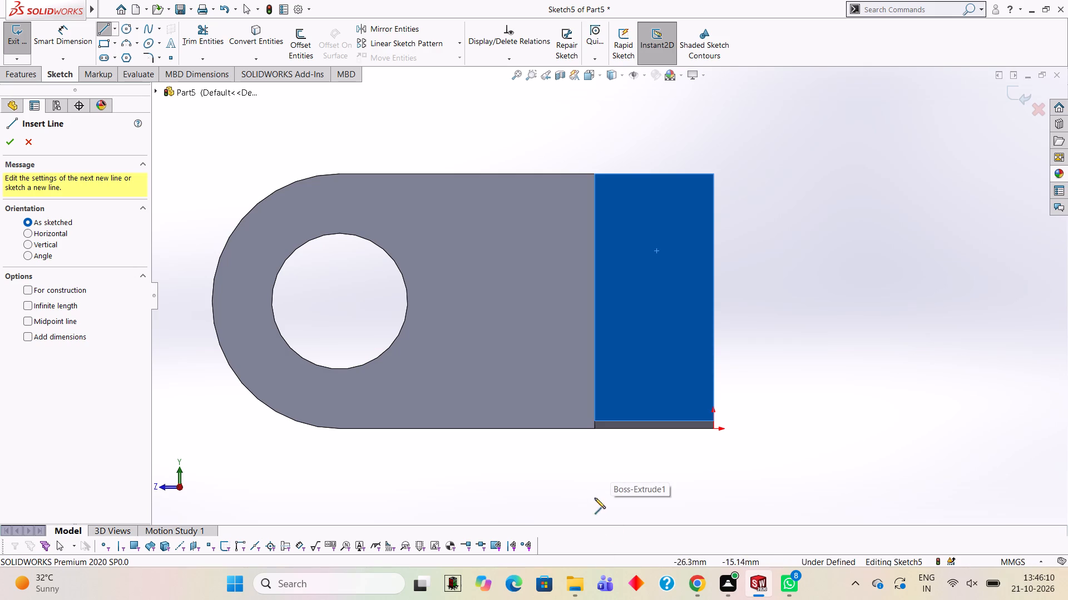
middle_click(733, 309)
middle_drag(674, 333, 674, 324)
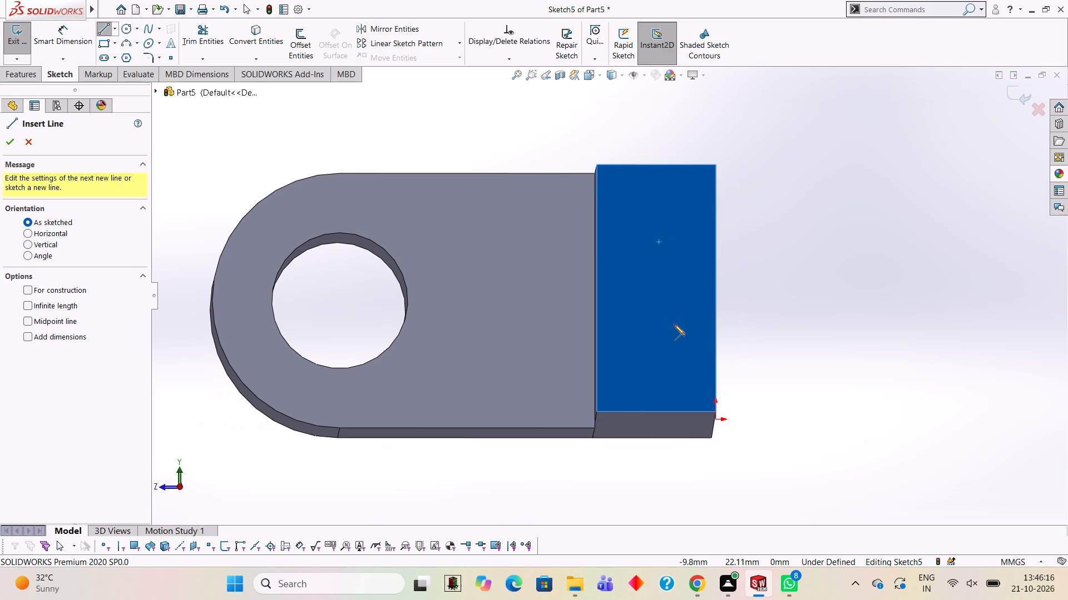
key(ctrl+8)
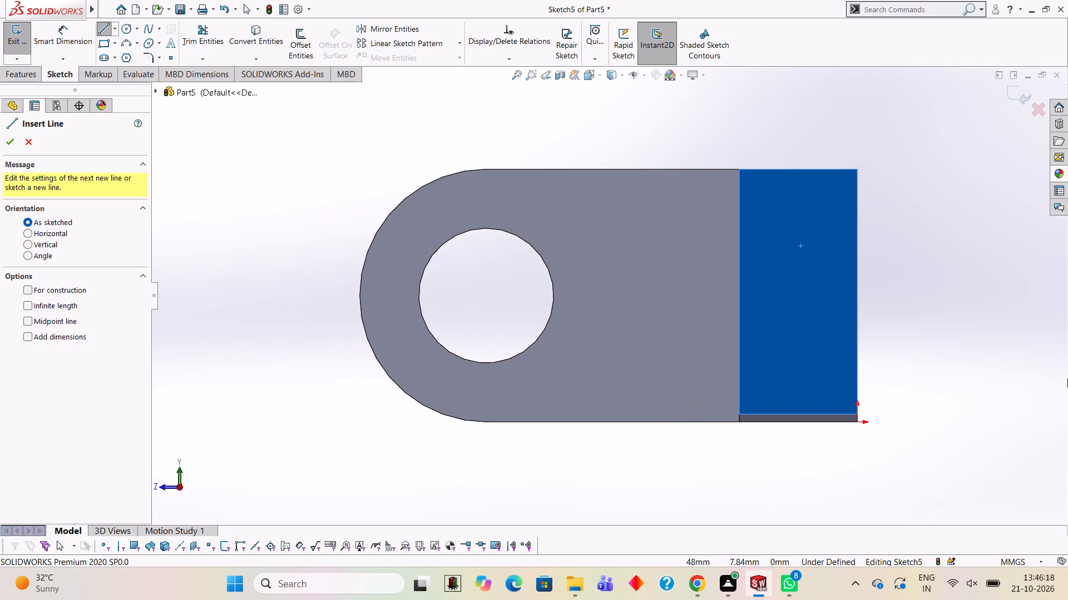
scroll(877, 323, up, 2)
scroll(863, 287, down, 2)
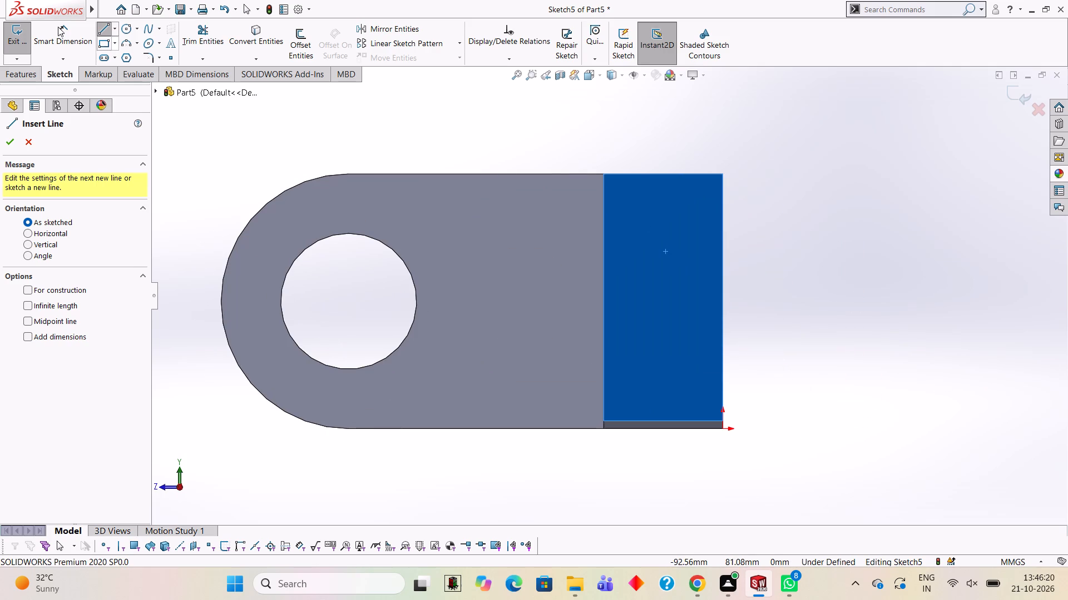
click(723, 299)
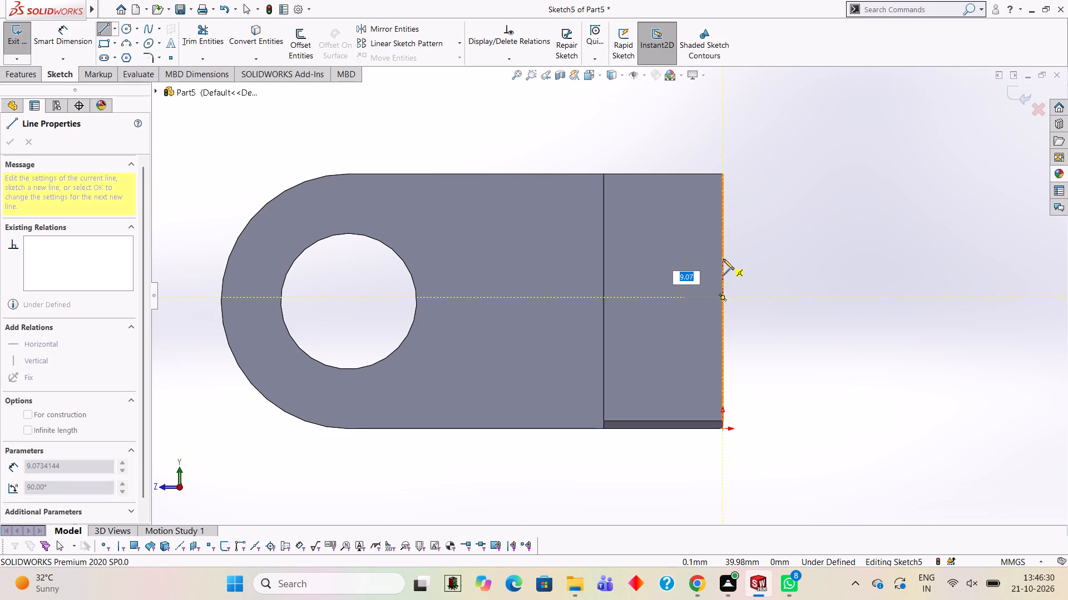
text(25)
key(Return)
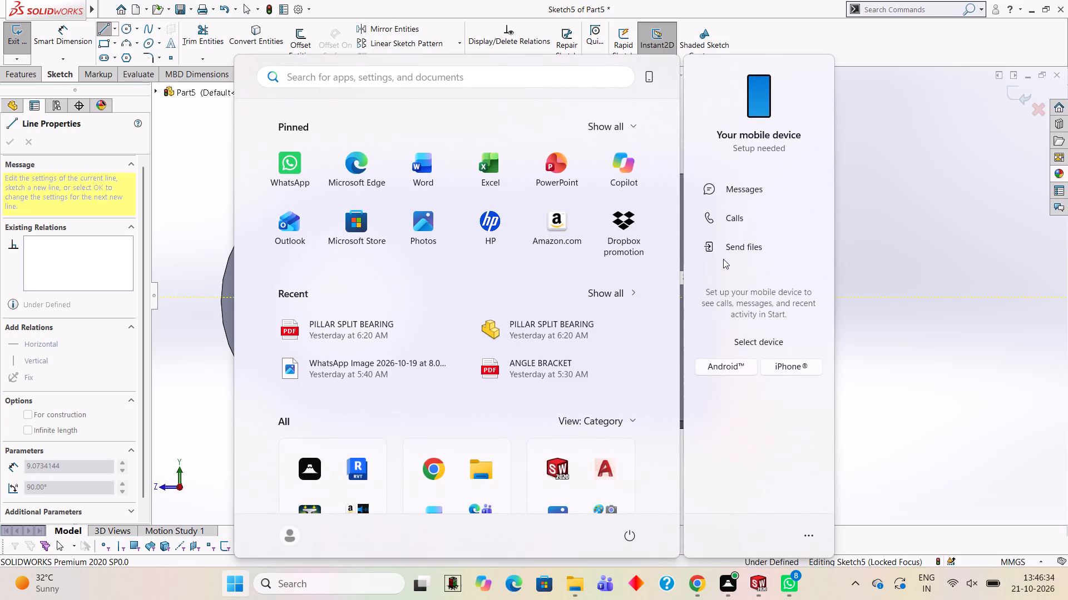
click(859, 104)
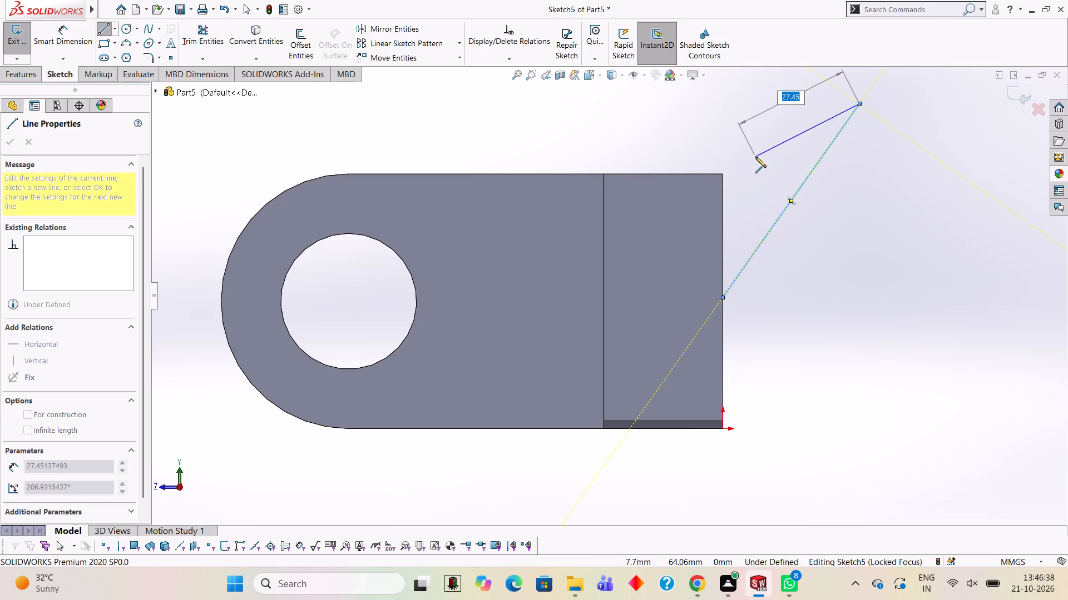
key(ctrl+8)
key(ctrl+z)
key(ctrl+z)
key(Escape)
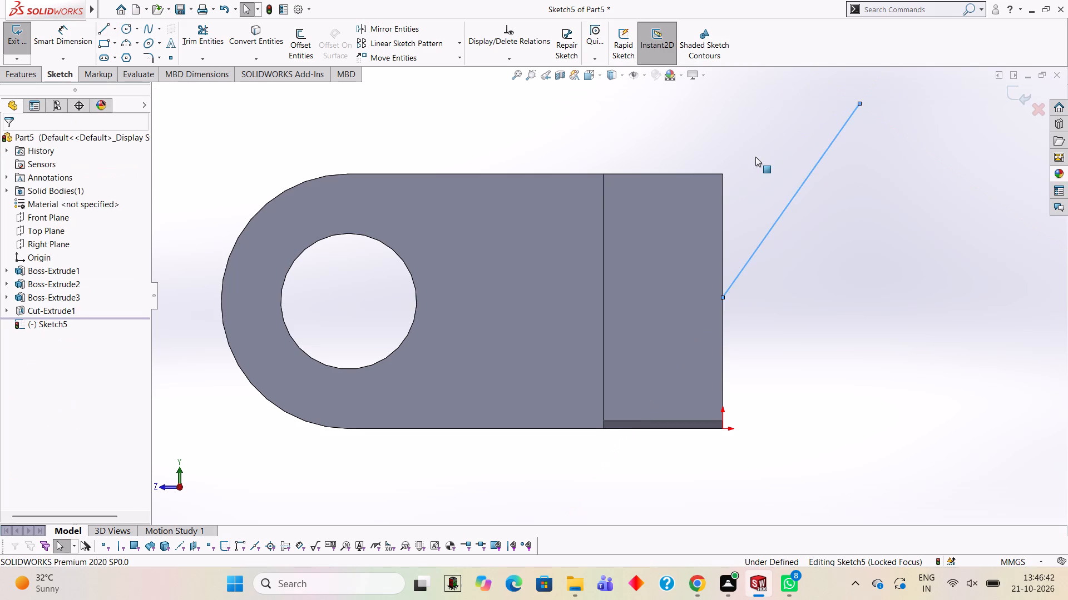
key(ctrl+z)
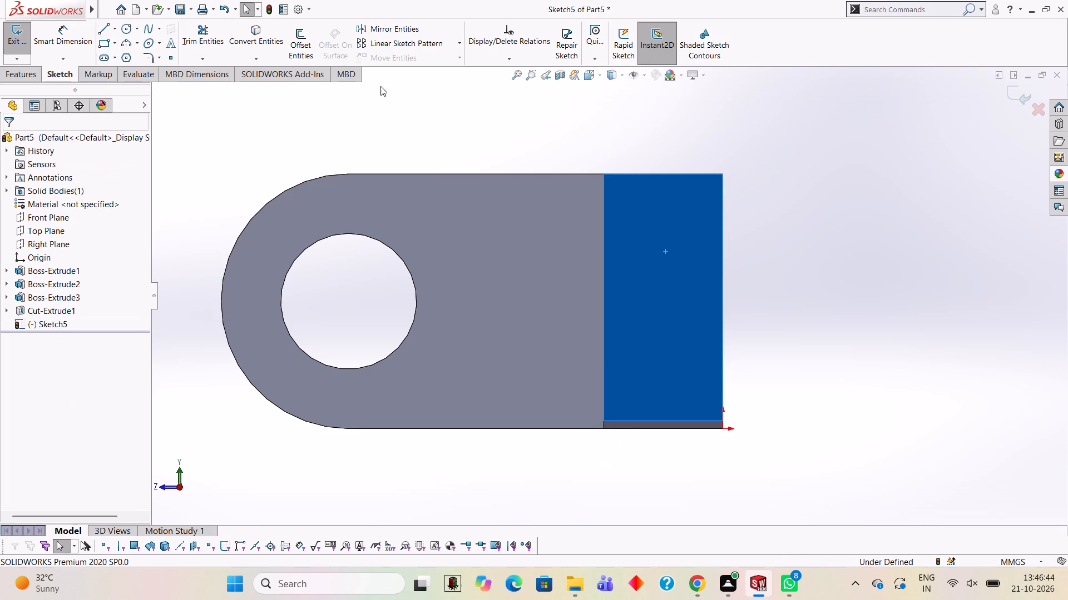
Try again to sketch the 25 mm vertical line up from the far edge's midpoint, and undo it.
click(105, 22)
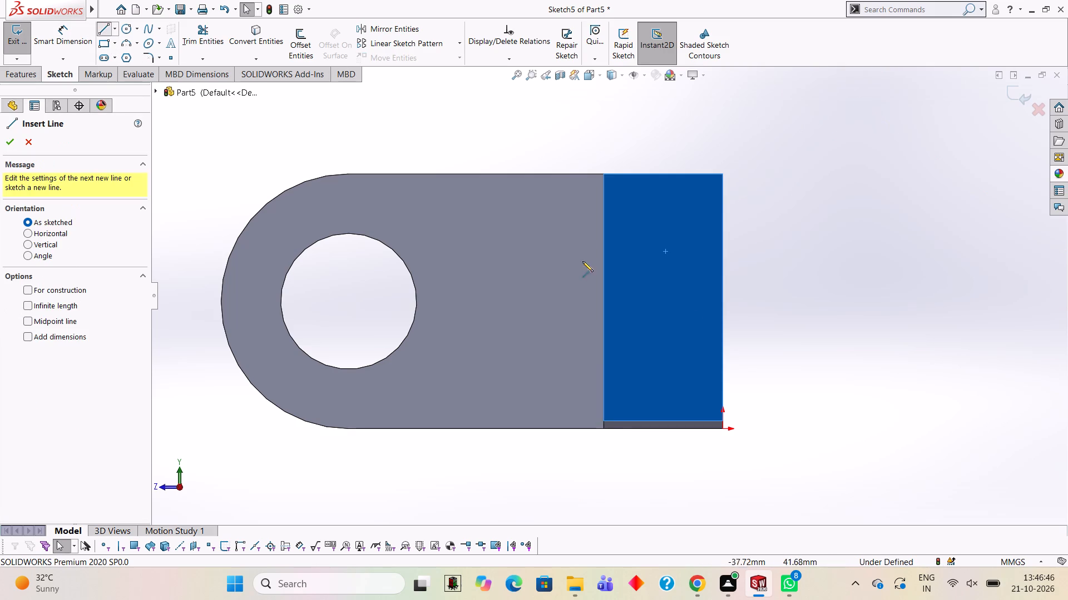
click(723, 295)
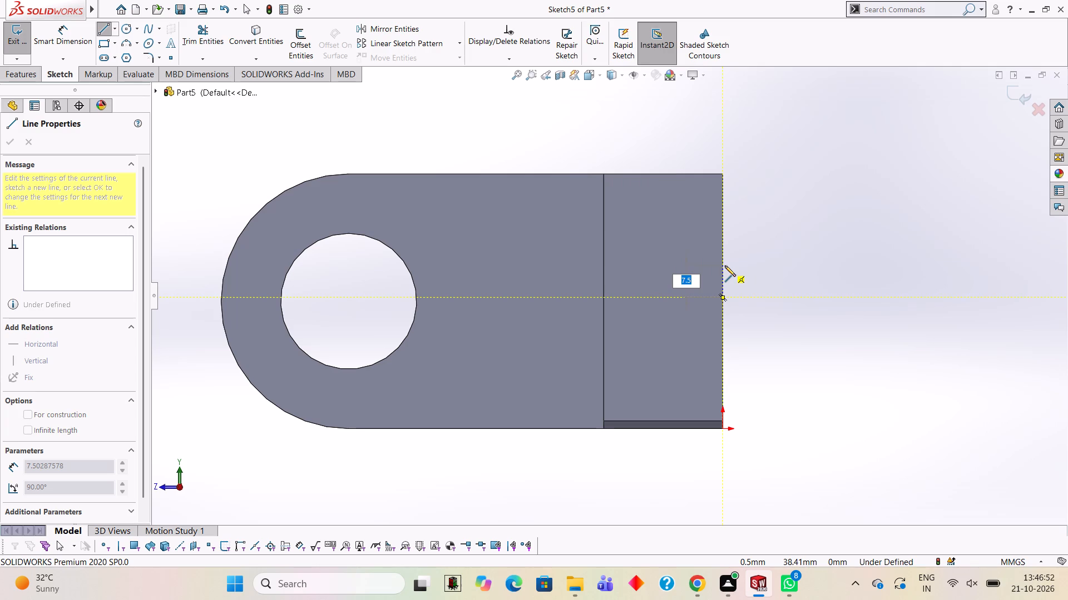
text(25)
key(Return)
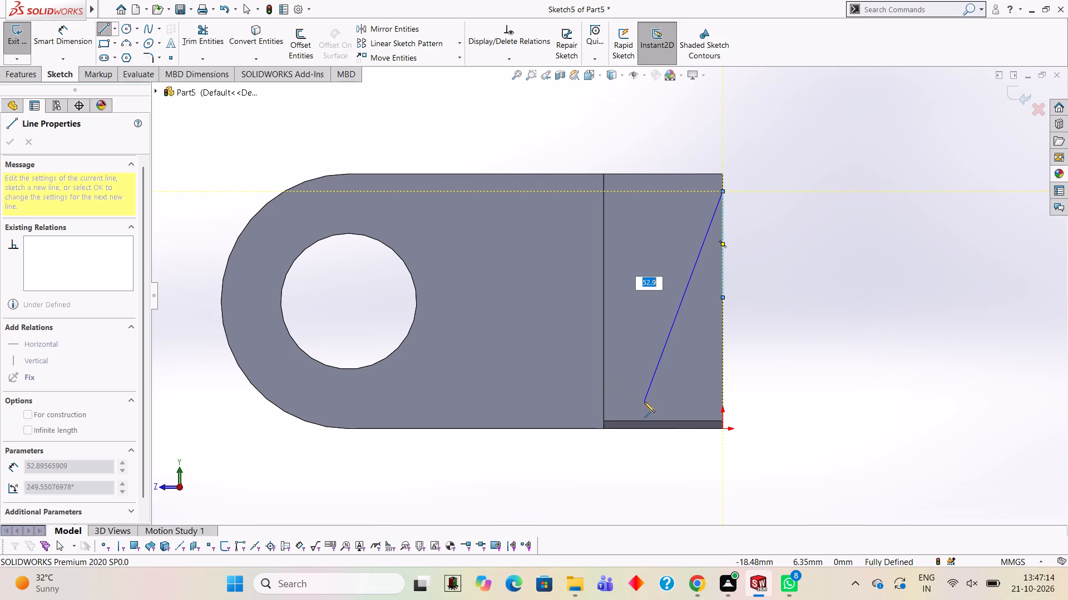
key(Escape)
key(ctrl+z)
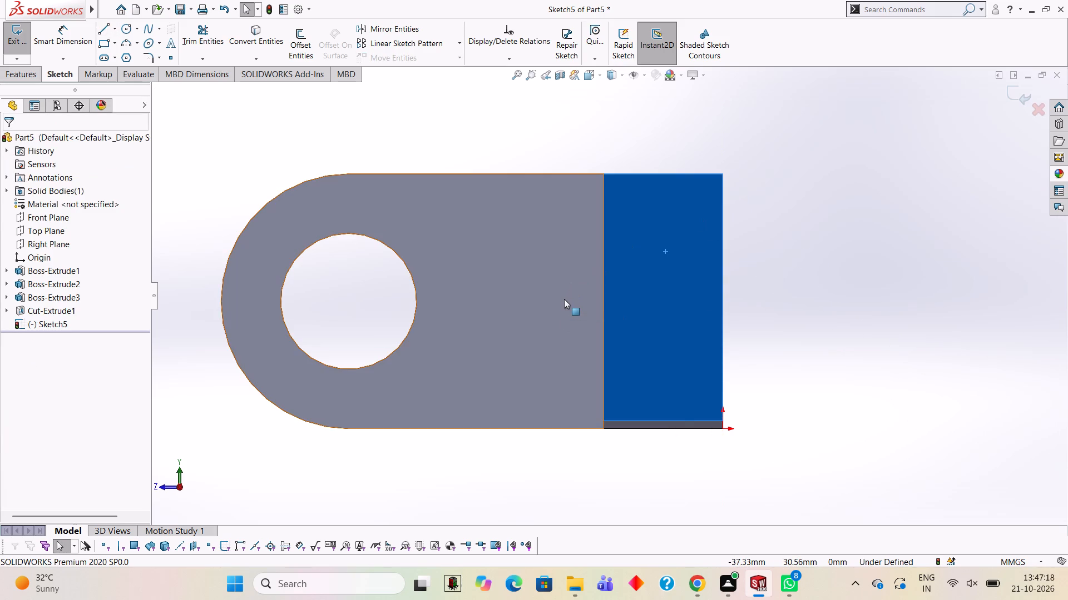
Sketch a 10 mm vertical line up from the end face's lower corner along the edge farthest from the boss.
key(ctrl+8)
key(ctrl+8)
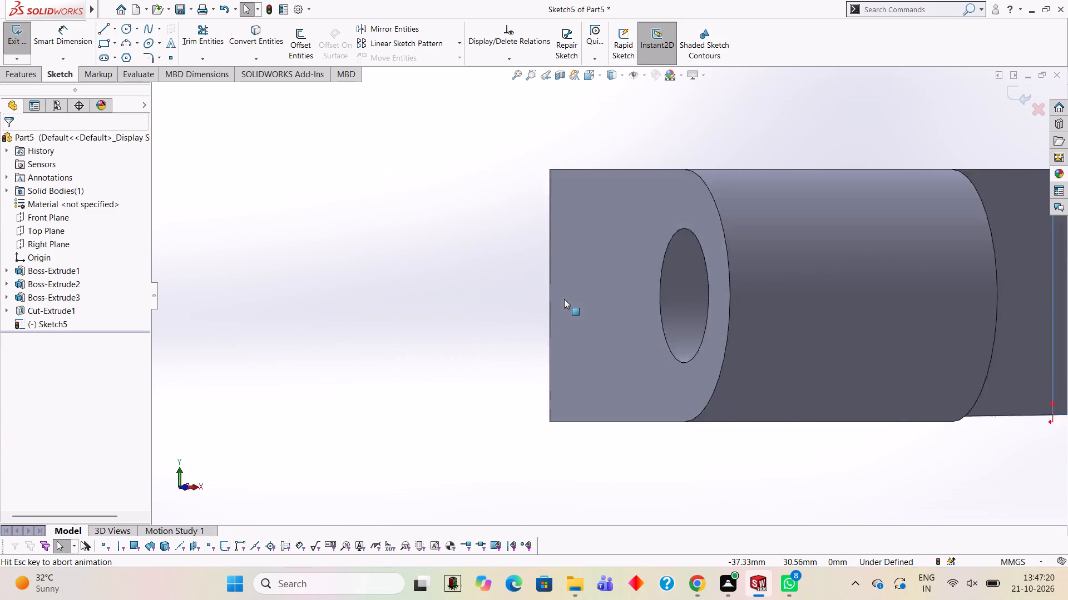
scroll(751, 404, up, 2)
scroll(778, 333, down, 2)
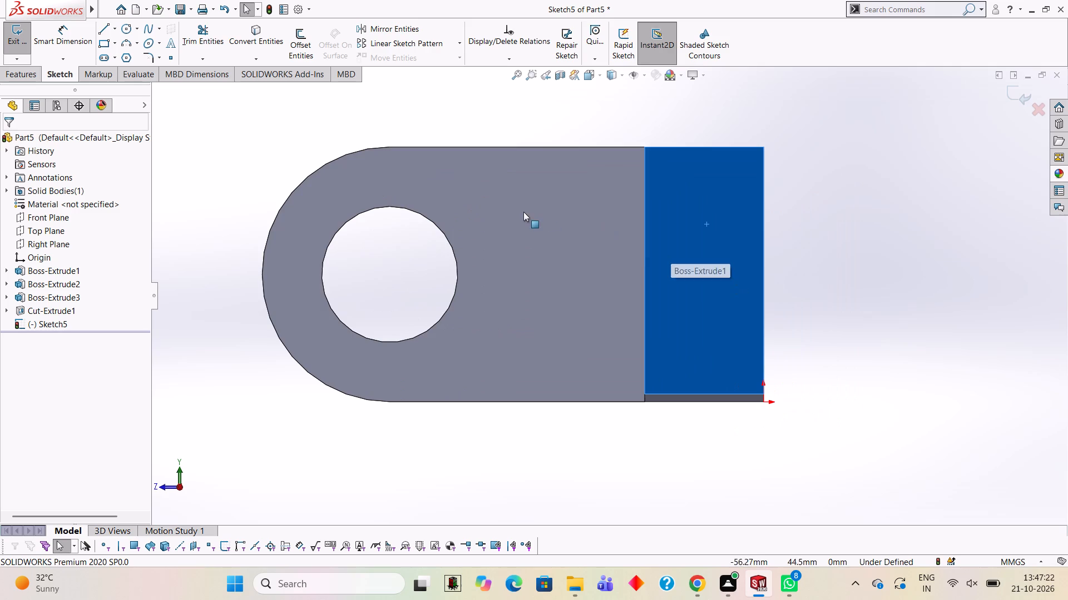
click(110, 30)
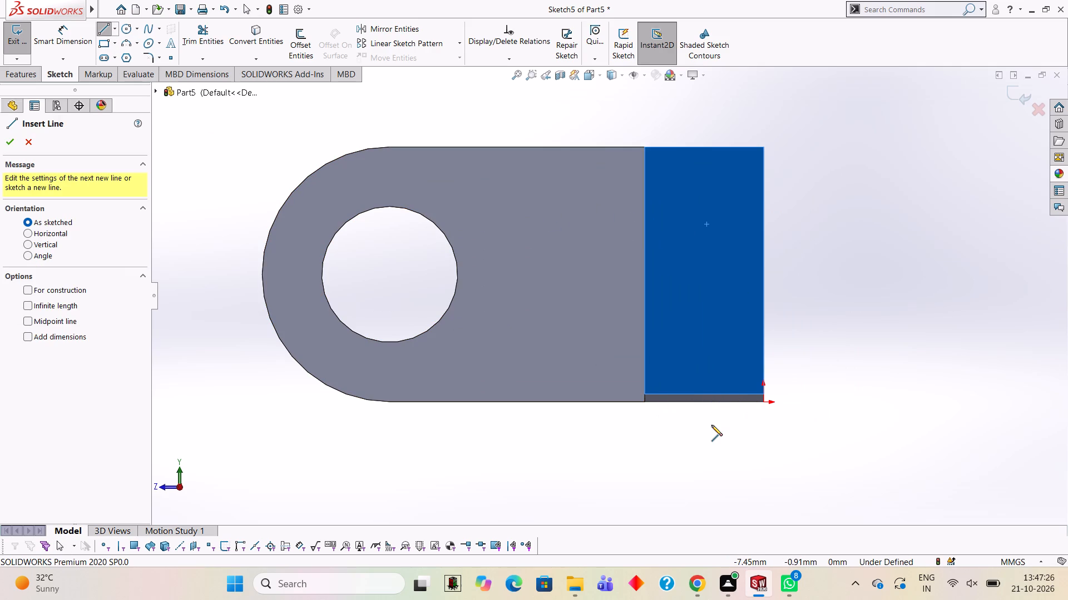
click(764, 393)
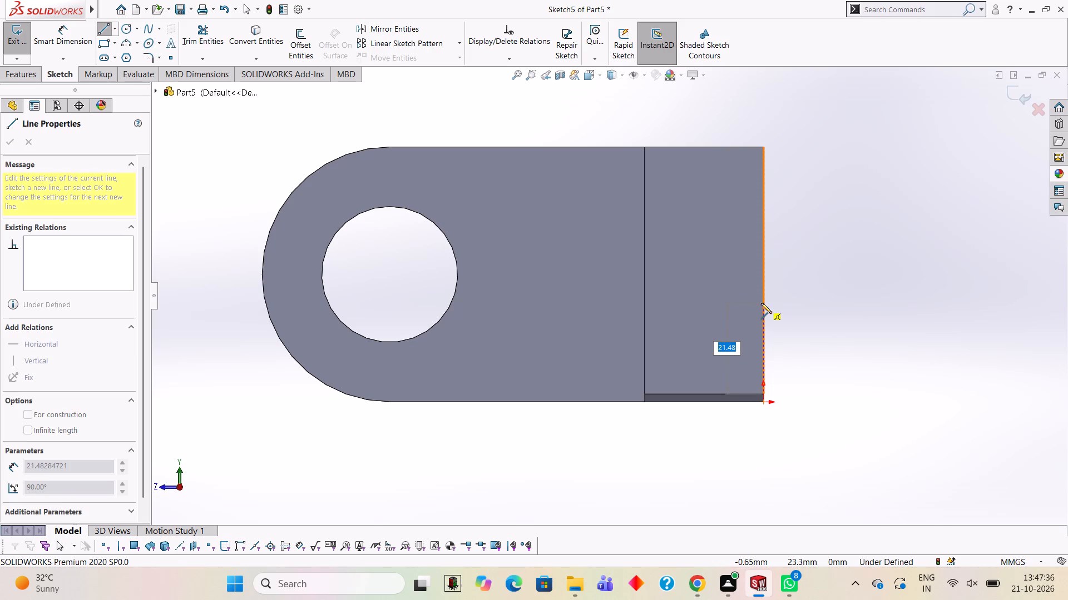
text(10)
key(Return)
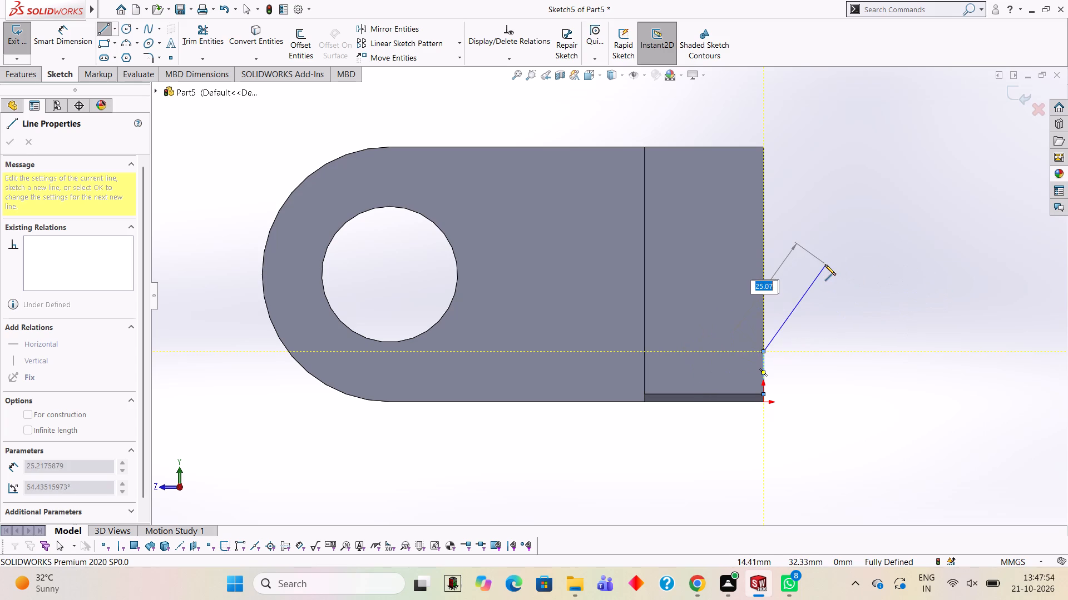
key(Escape)
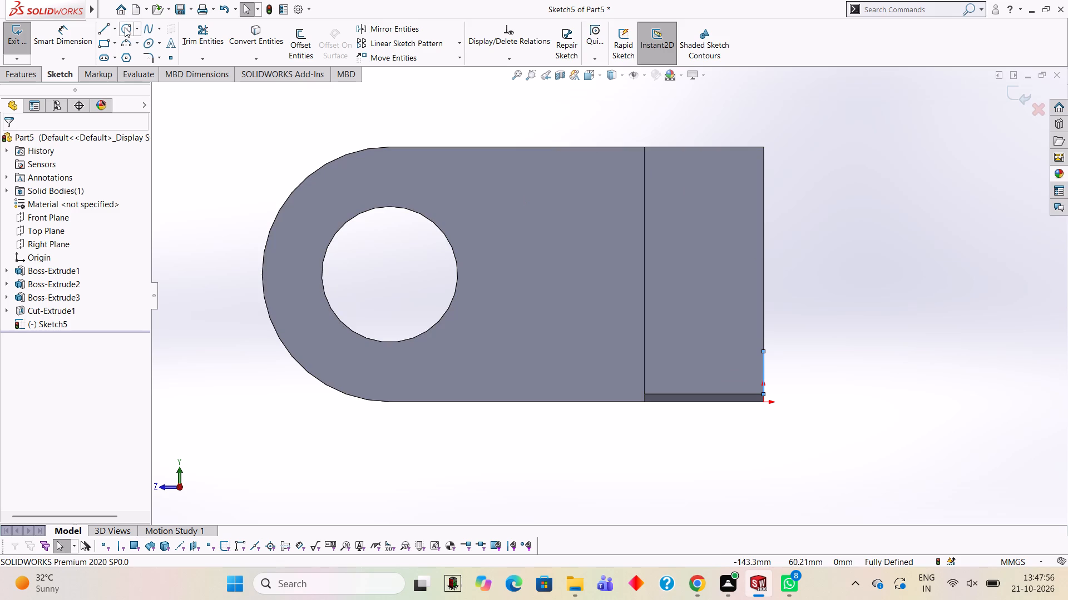
Sketch a 14 mm horizontal line from the midpoint of the end face's boss-side edge toward the far edge.
click(110, 22)
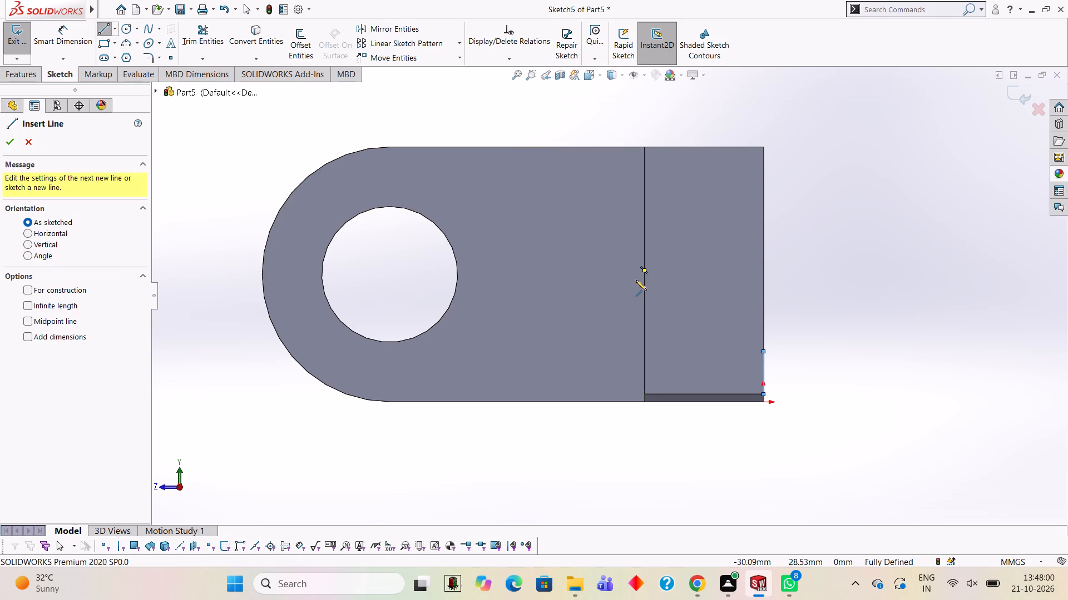
click(645, 269)
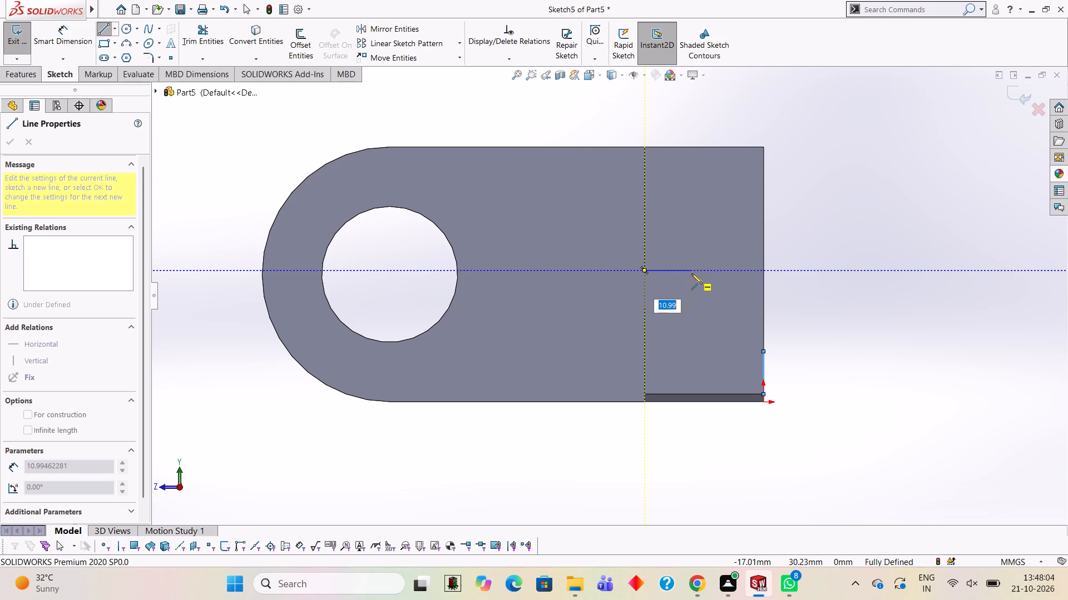
key(1)
key(4)
key(period)
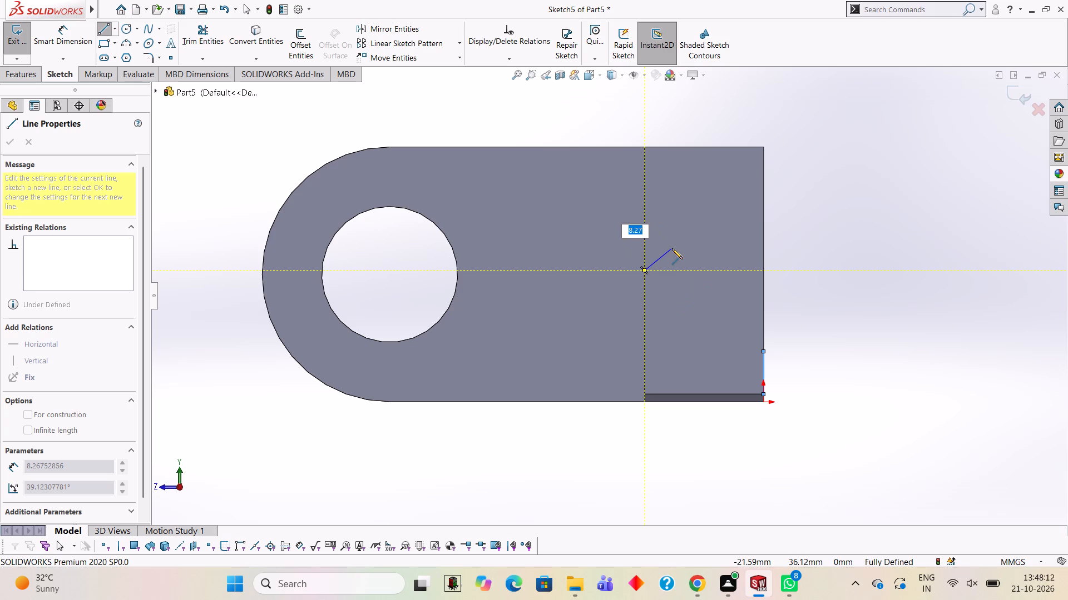
key(BackSpace)
key(1)
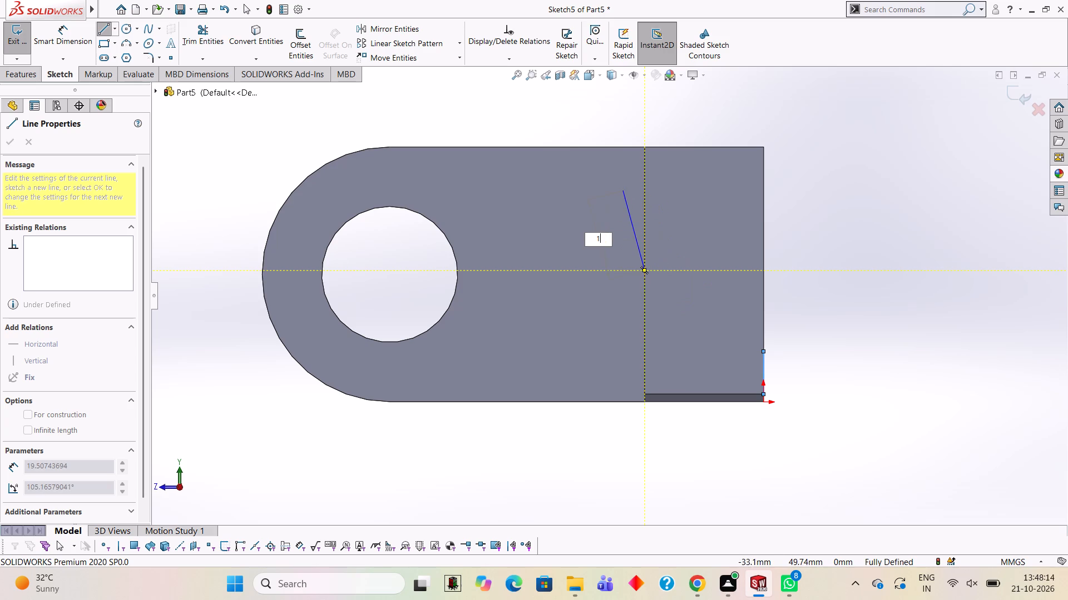
key(4)
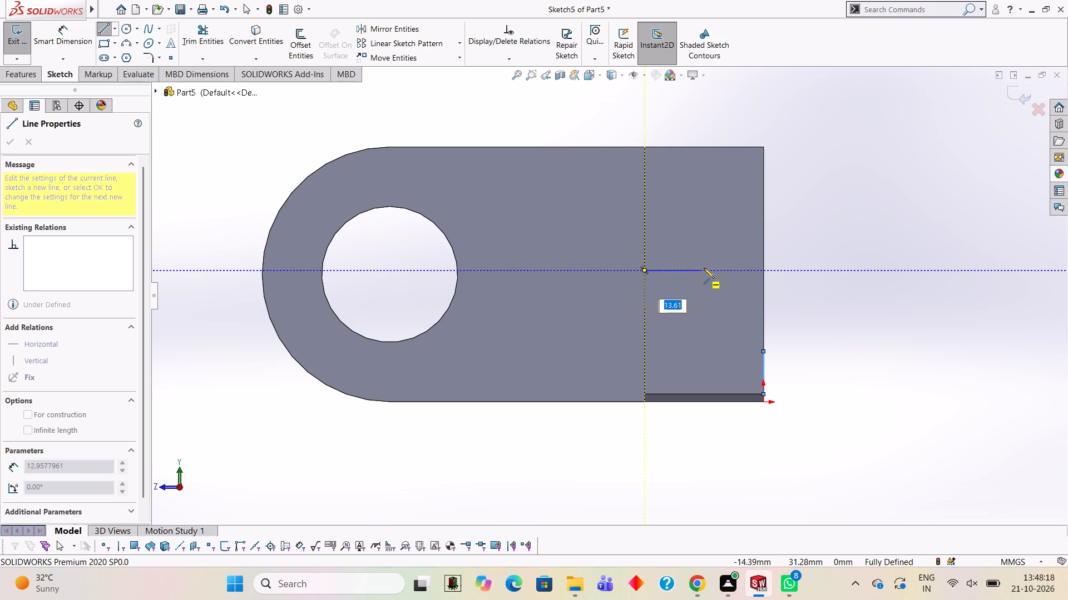
key(1)
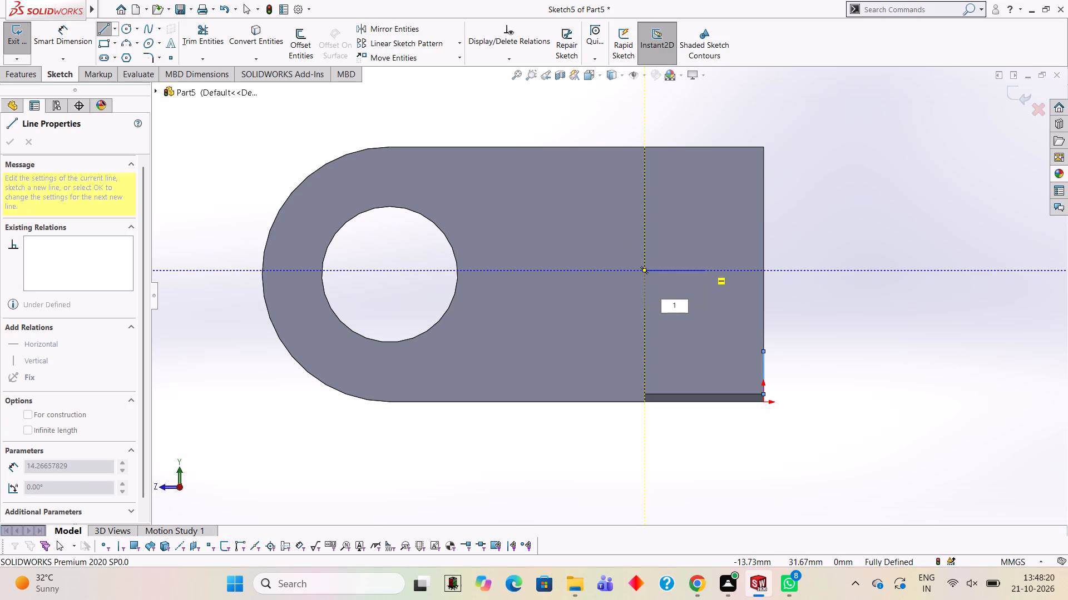
key(4)
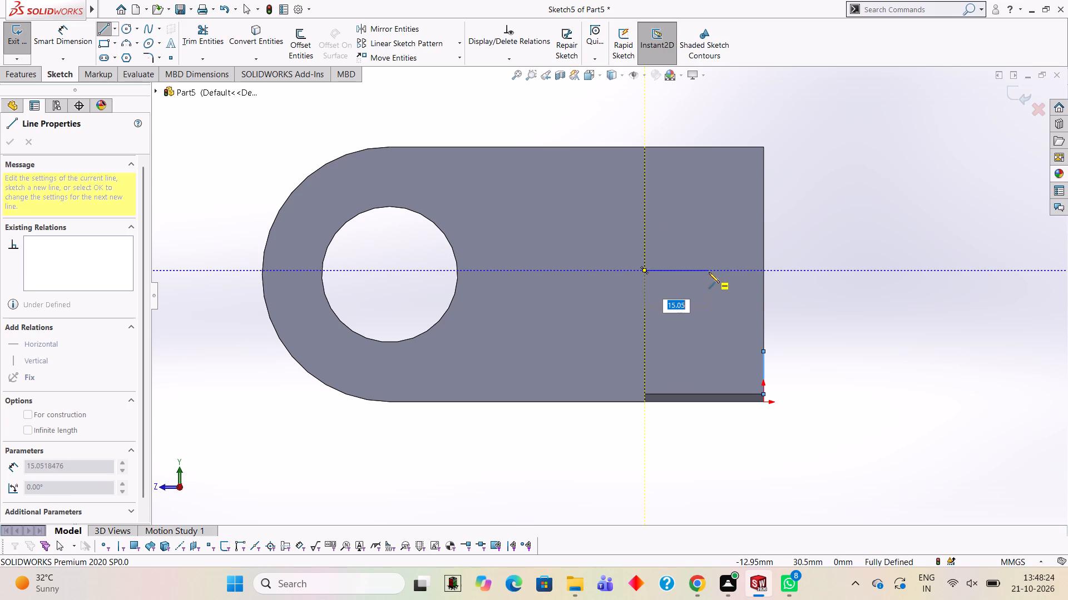
key(1)
key(4)
key(Return)
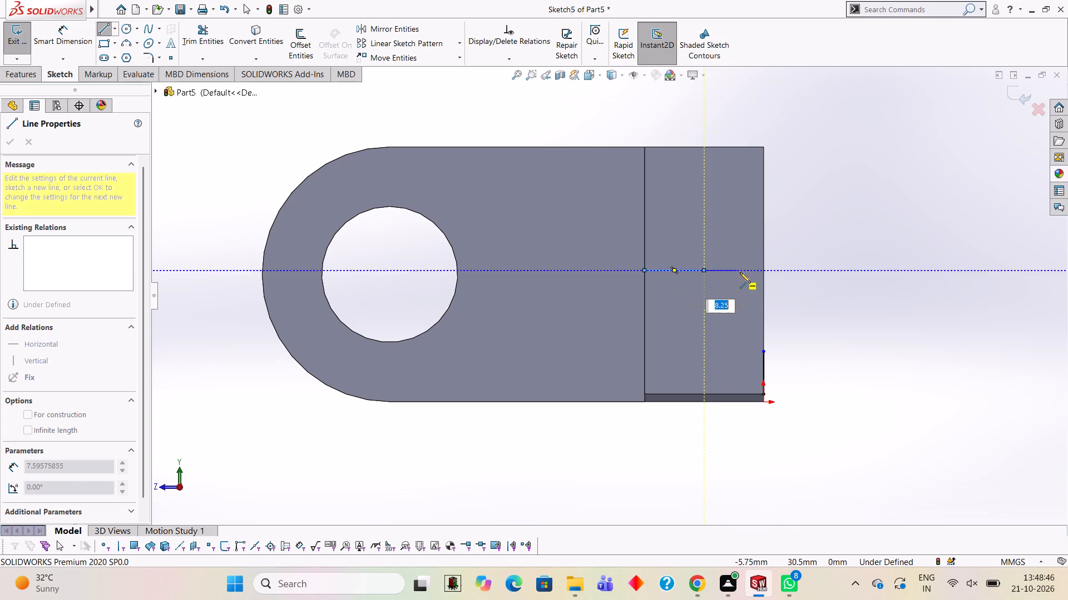
Continue the line about 19 mm vertically down and 14 mm horizontally to the upper end of the 10 mm line.
click(705, 351)
click(767, 351)
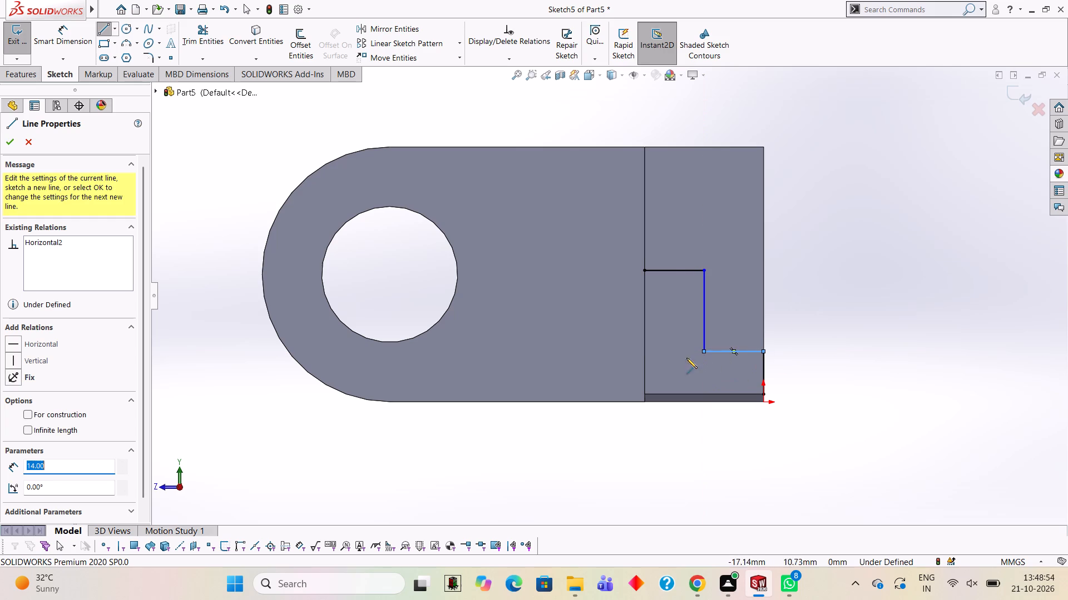
key(Escape)
key(Escape)
key(Escape)
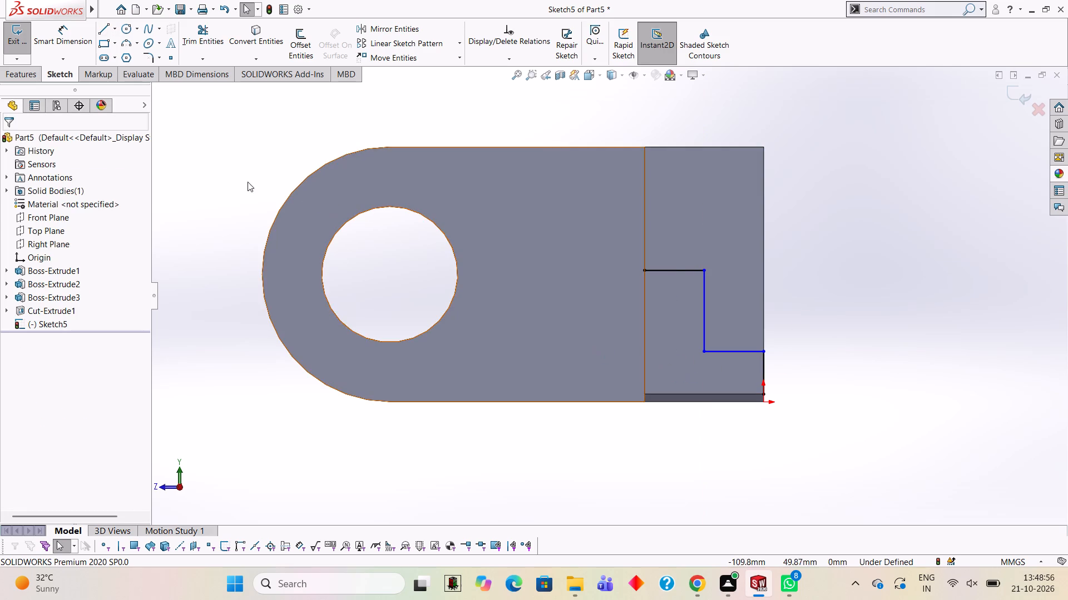
Sketch the upper half-outline from the far edge's upper corner: 10 mm down, 14 mm across, and about 19 mm down to the middle line's end.
click(101, 27)
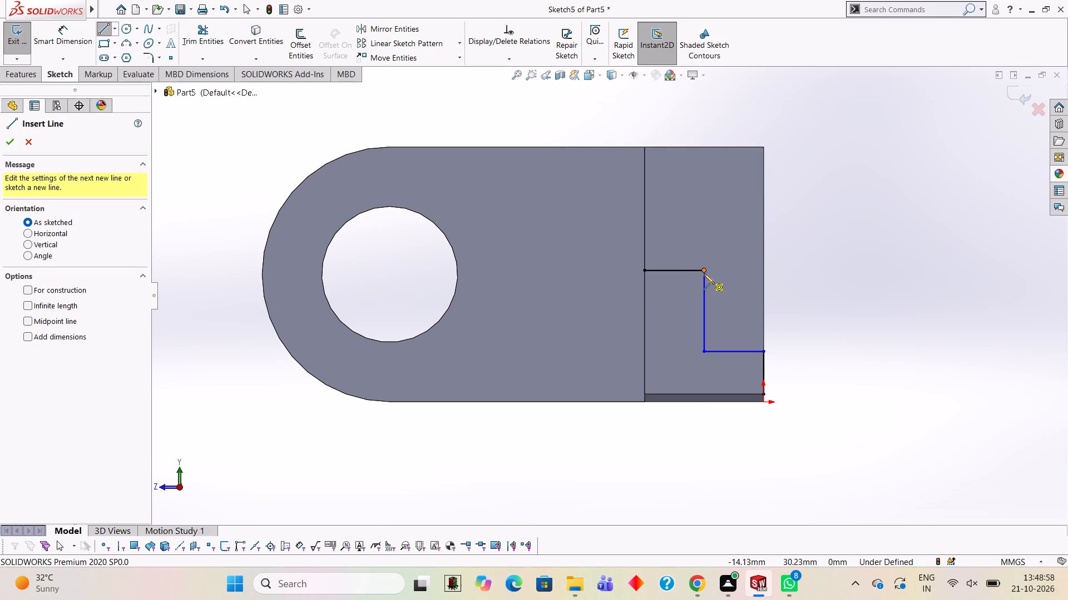
click(764, 148)
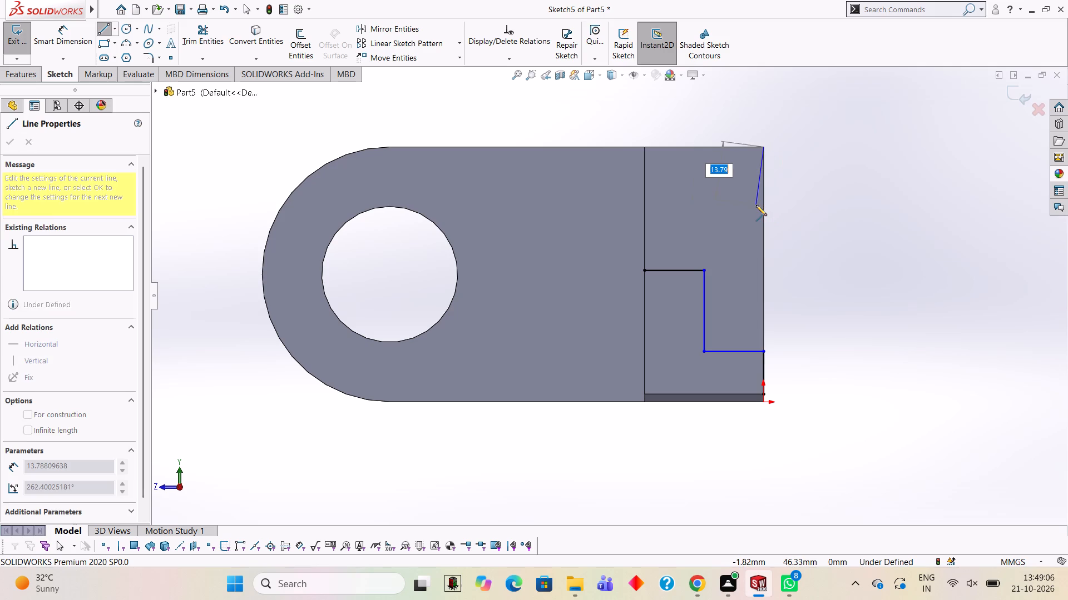
key(0)
key(BackSpace)
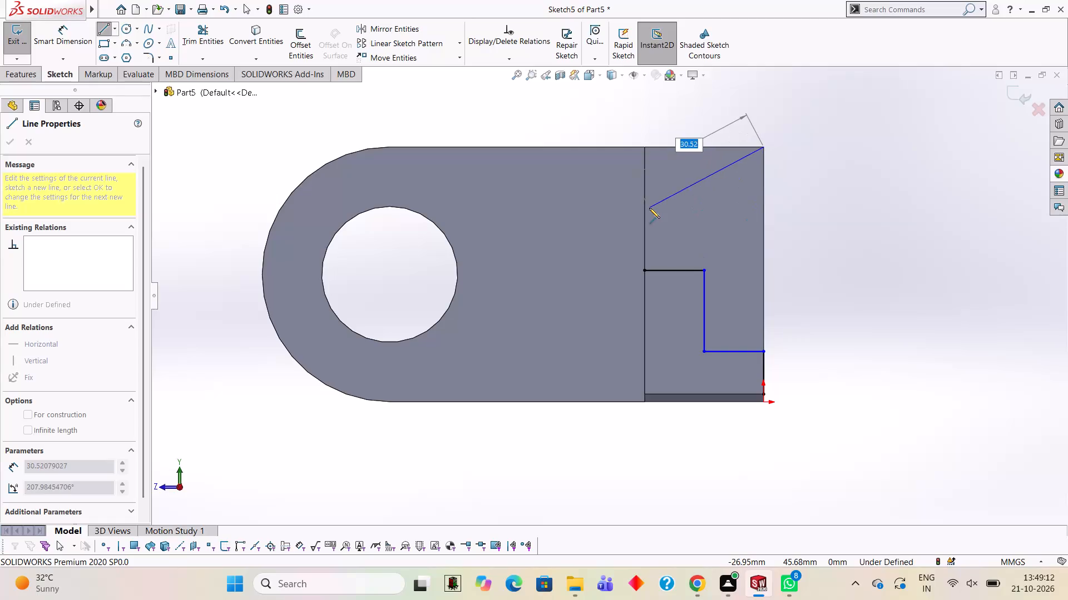
key(1)
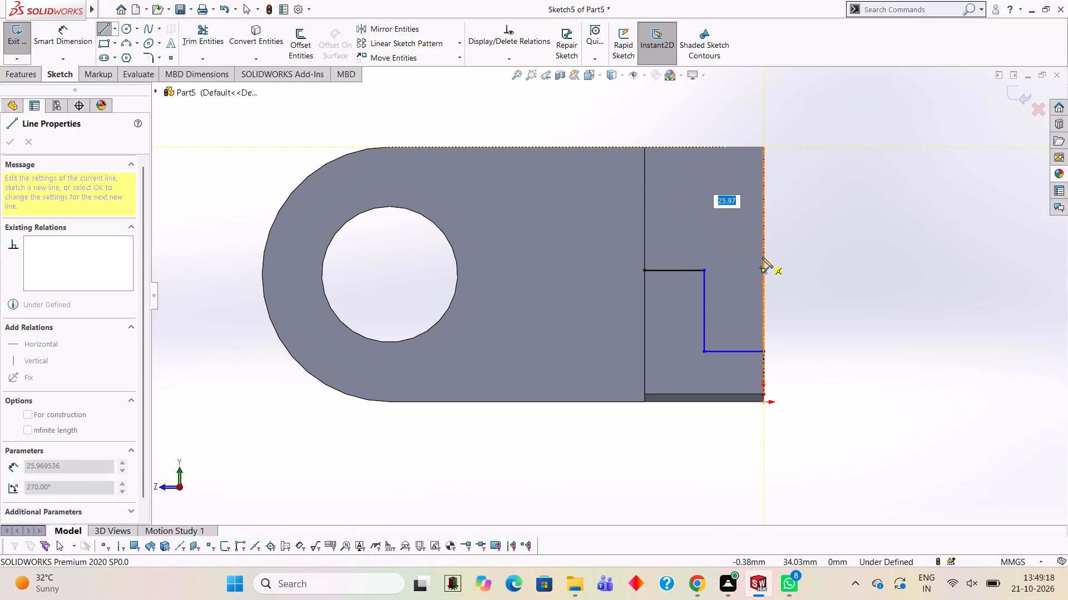
text(10)
key(Return)
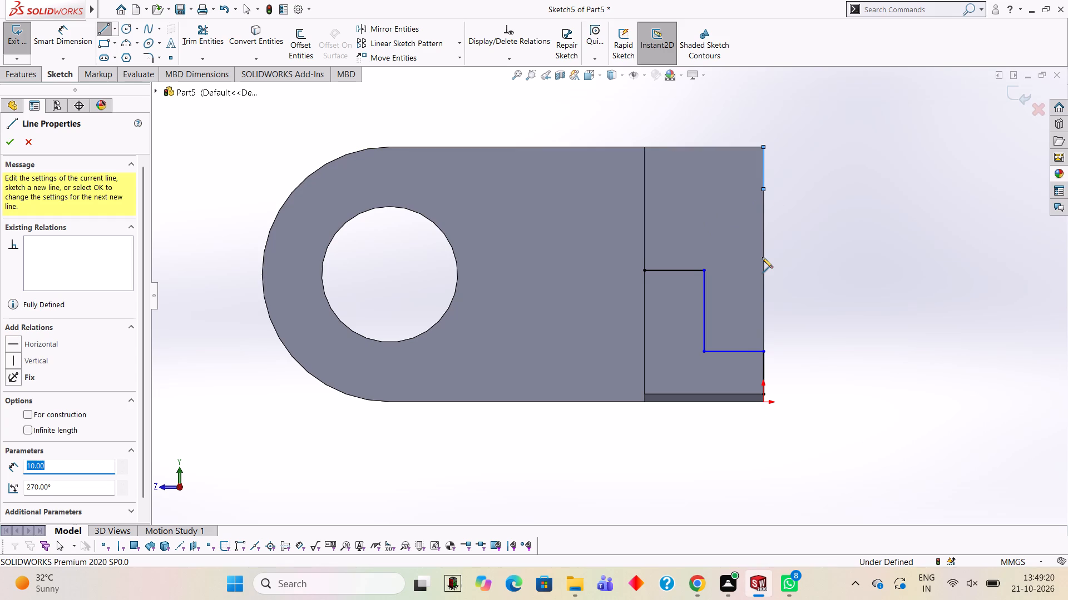
click(704, 187)
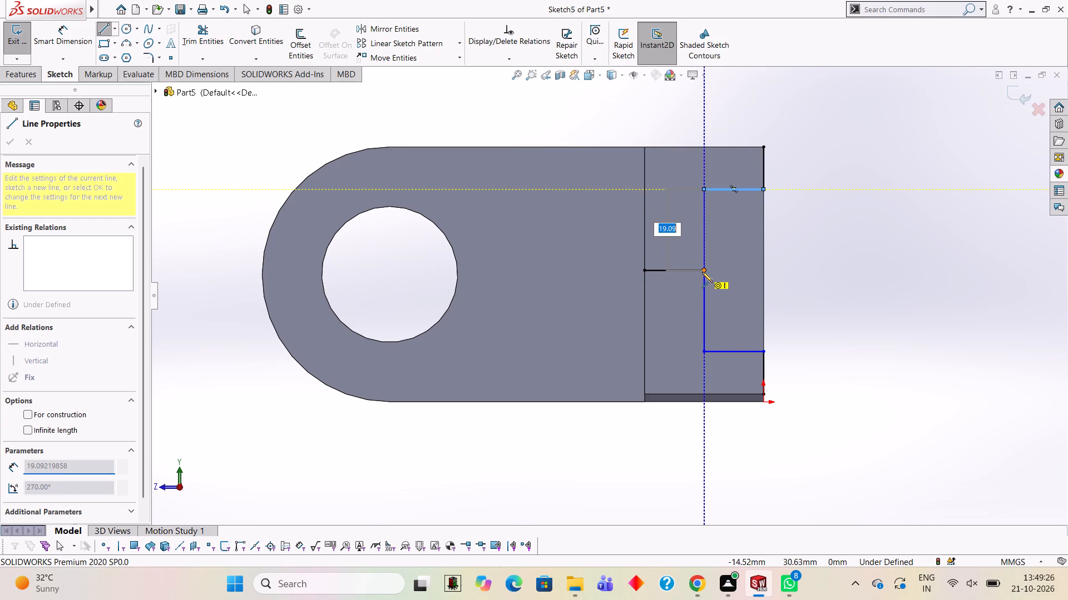
click(702, 272)
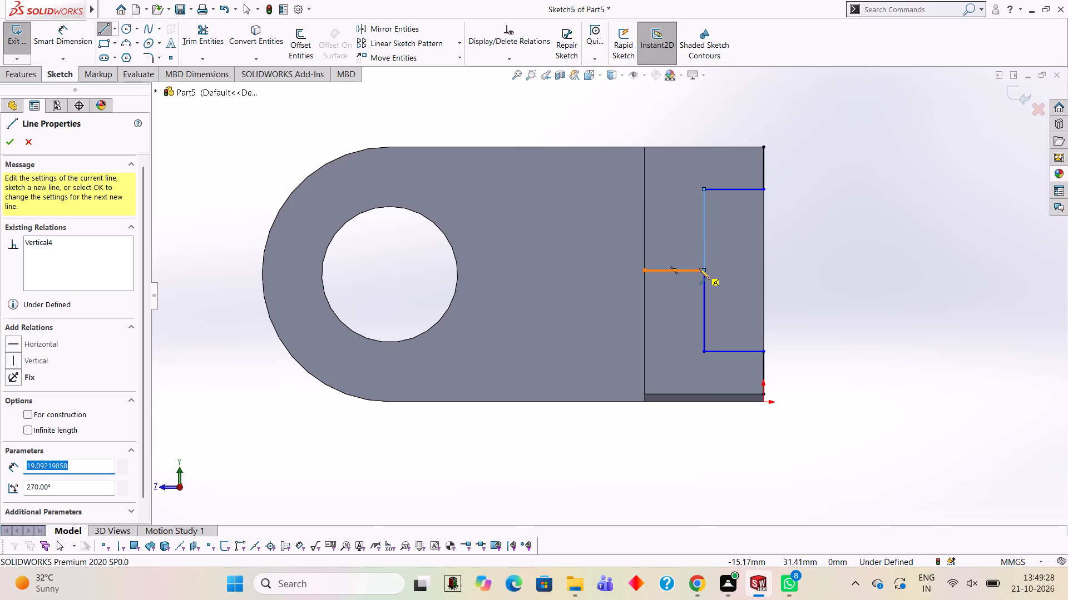
Trim away the middle 14 mm horizontal line and both 10 mm vertical lines on the far edge.
click(214, 46)
click(666, 271)
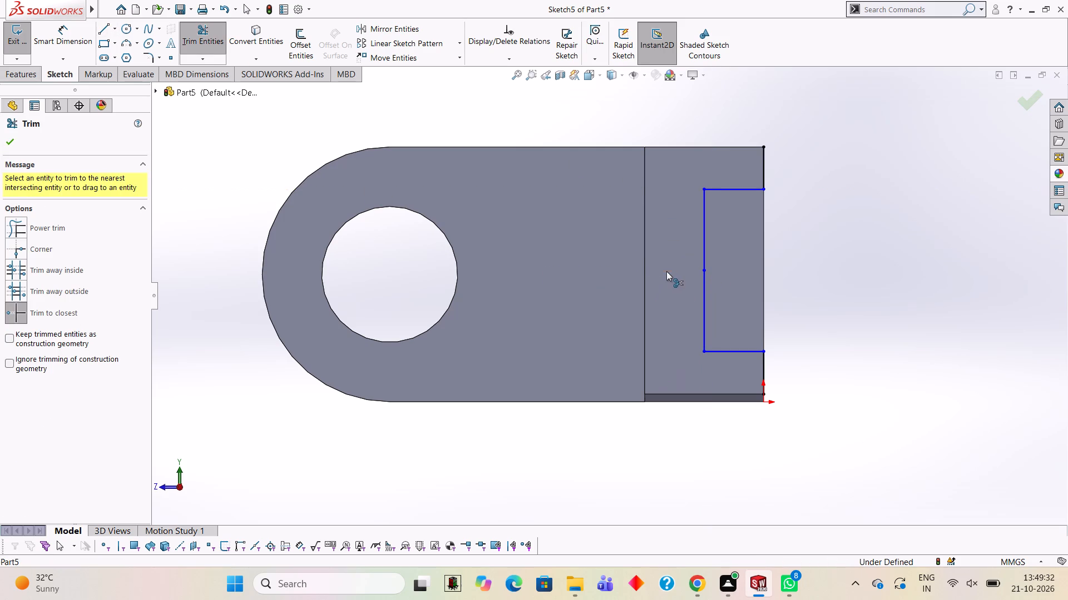
click(764, 372)
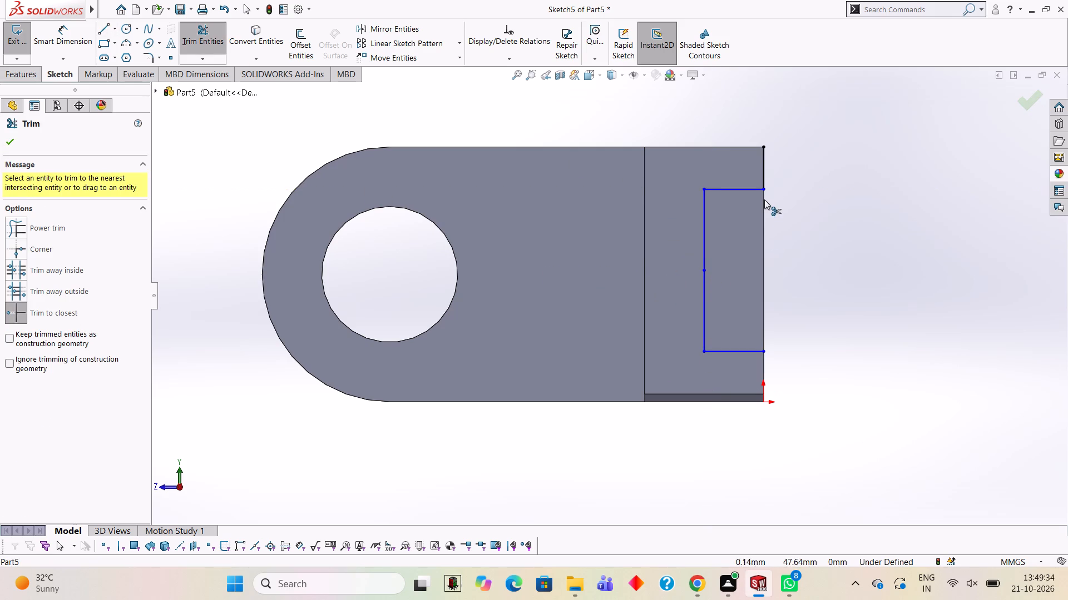
click(764, 176)
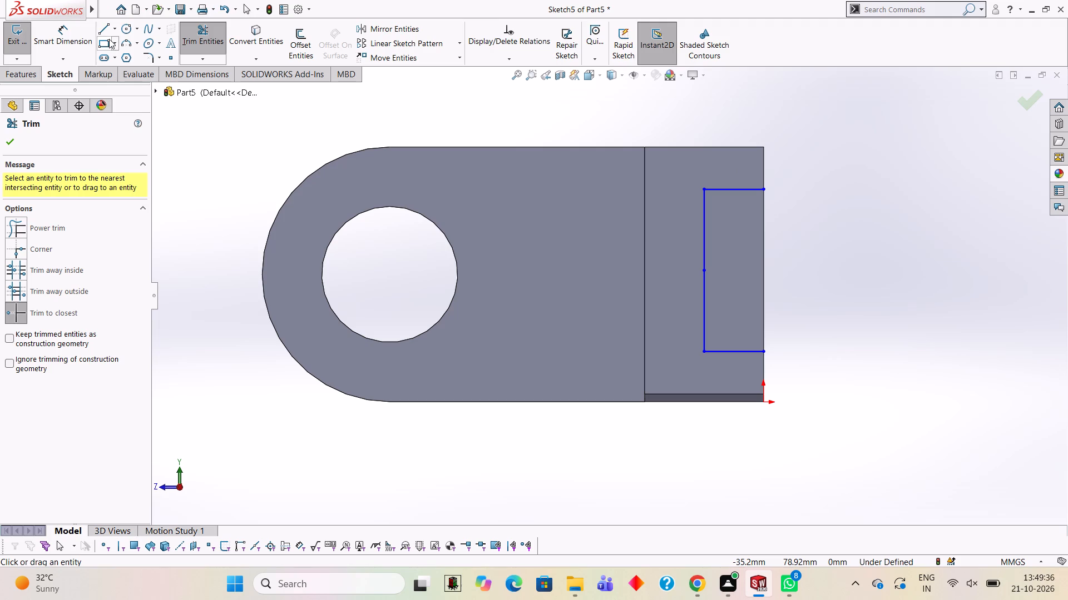
Sketch a 14 mm horizontal line from the far edge over the outline's upper side.
click(98, 32)
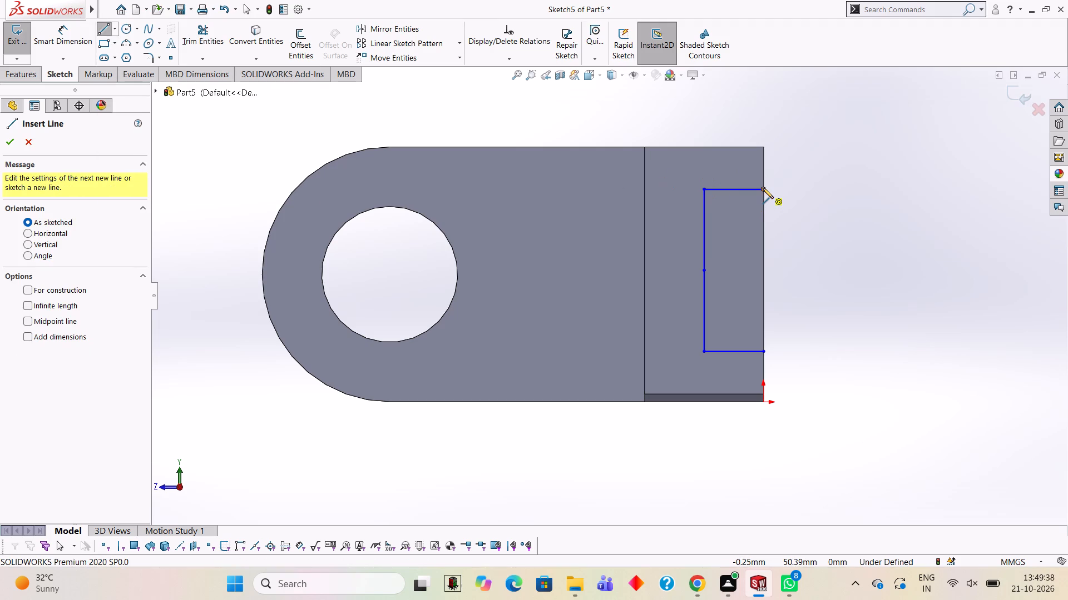
click(763, 188)
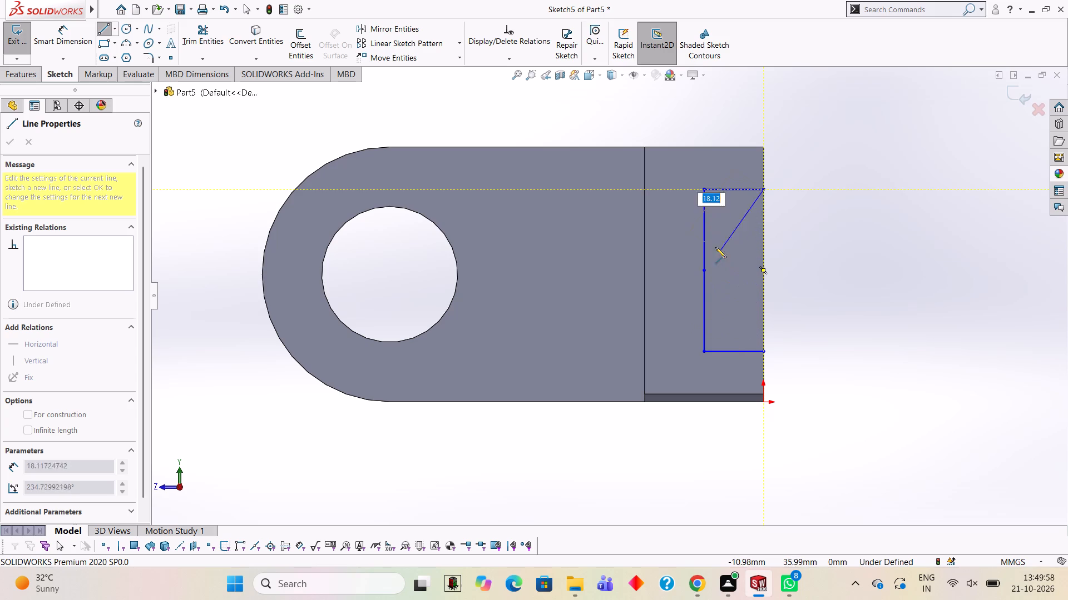
click(703, 188)
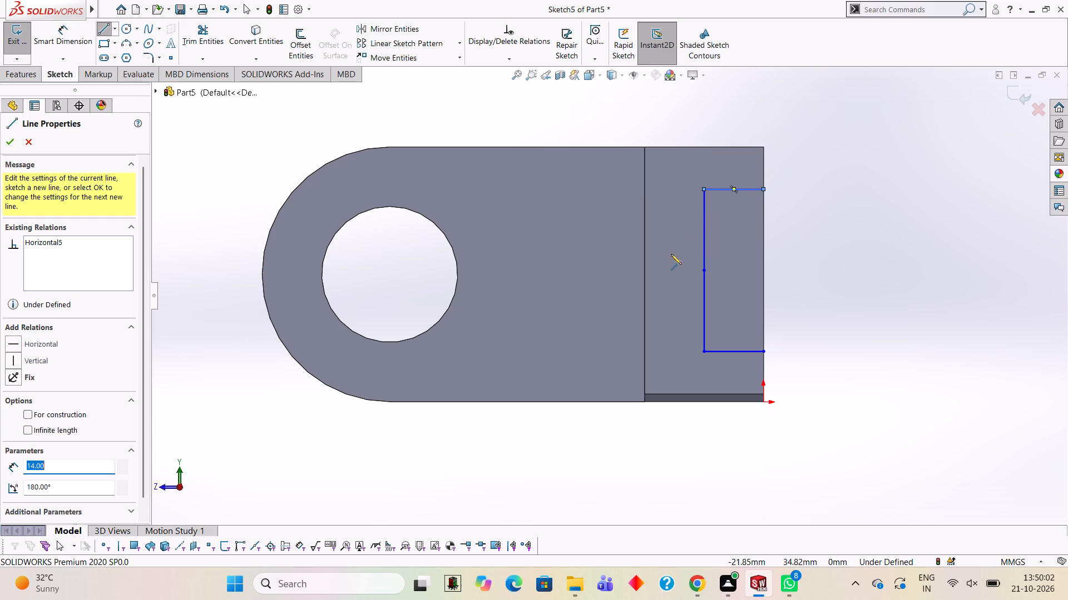
key(Escape)
key(Escape)
key(Escape)
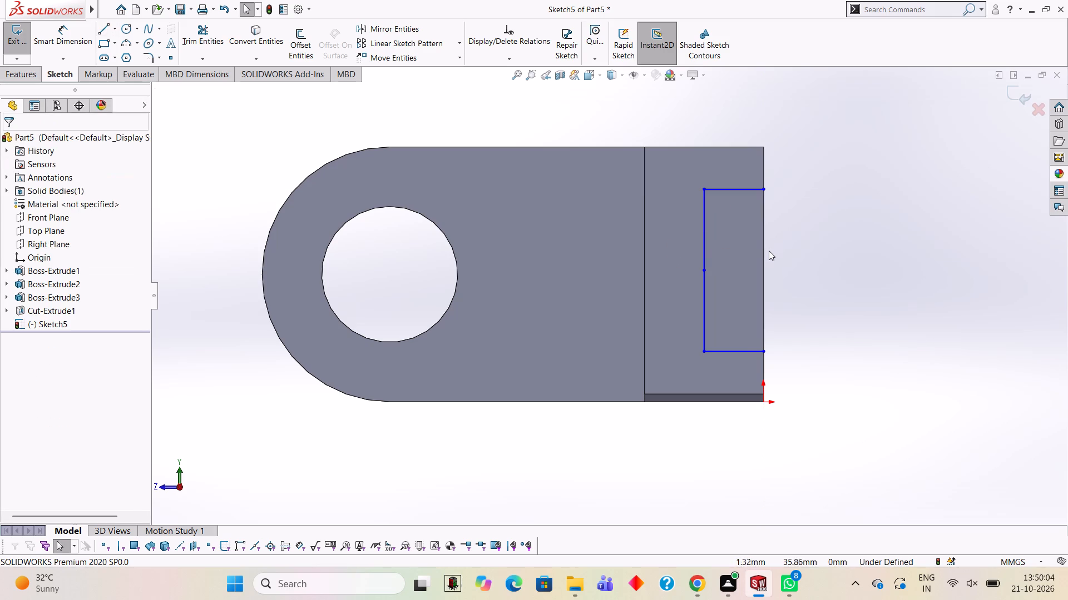
key(Escape)
key(Escape)
key(Escape)
key(Escape)
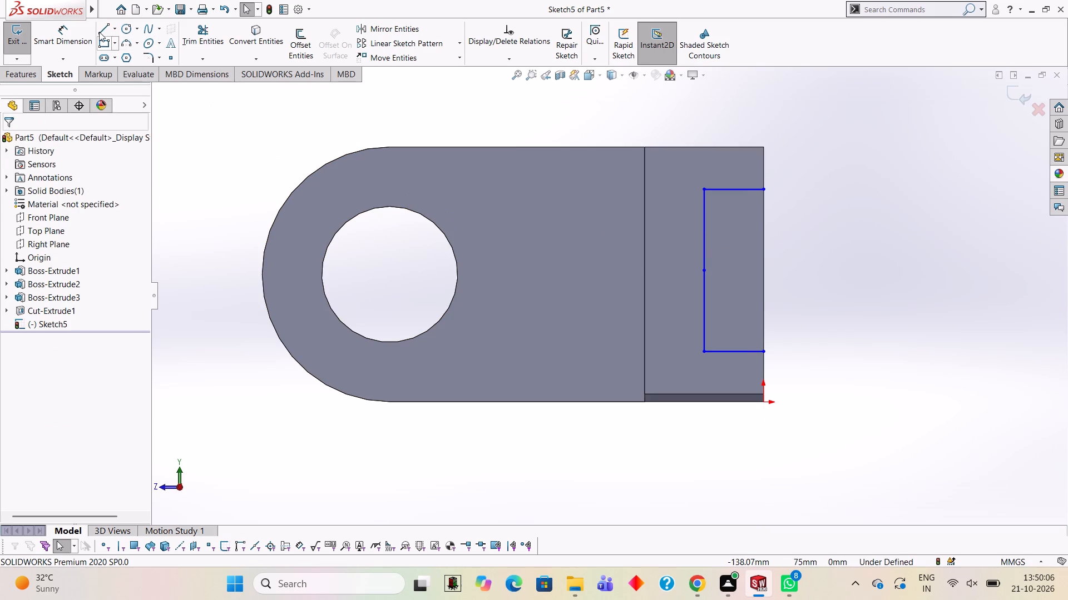
Close the rectangular outline with a vertical line about 38 mm long between its open ends on the far edge.
click(97, 31)
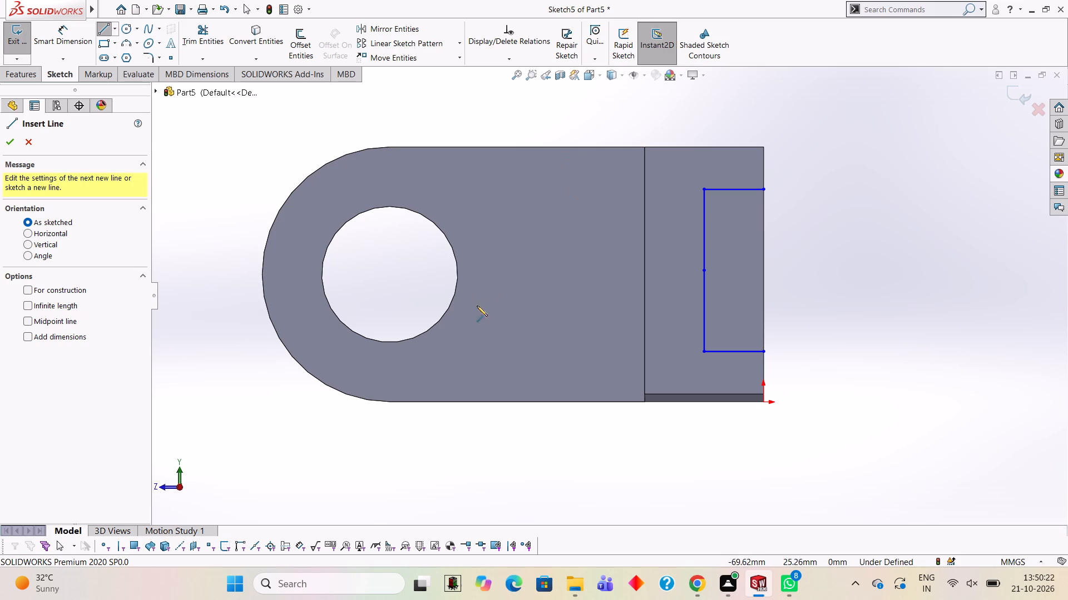
click(763, 189)
click(763, 352)
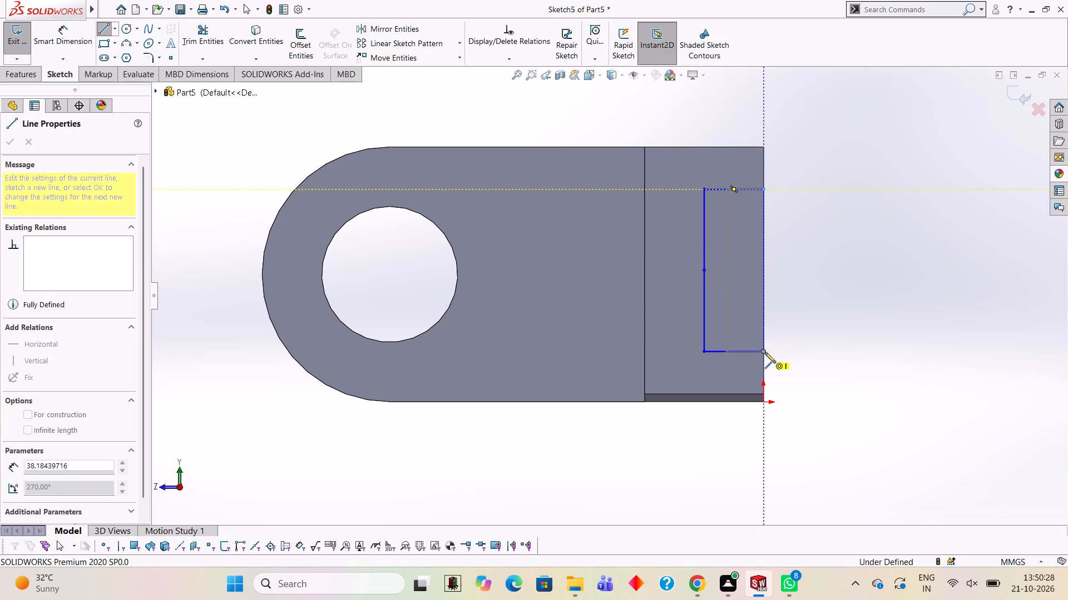
key(Escape)
key(Escape)
key(Escape)
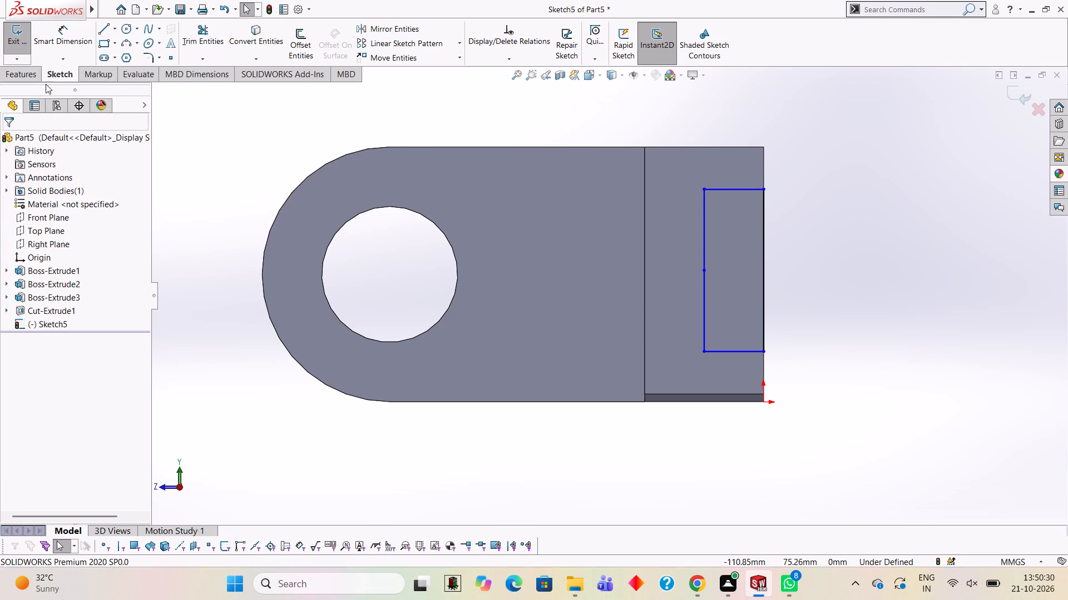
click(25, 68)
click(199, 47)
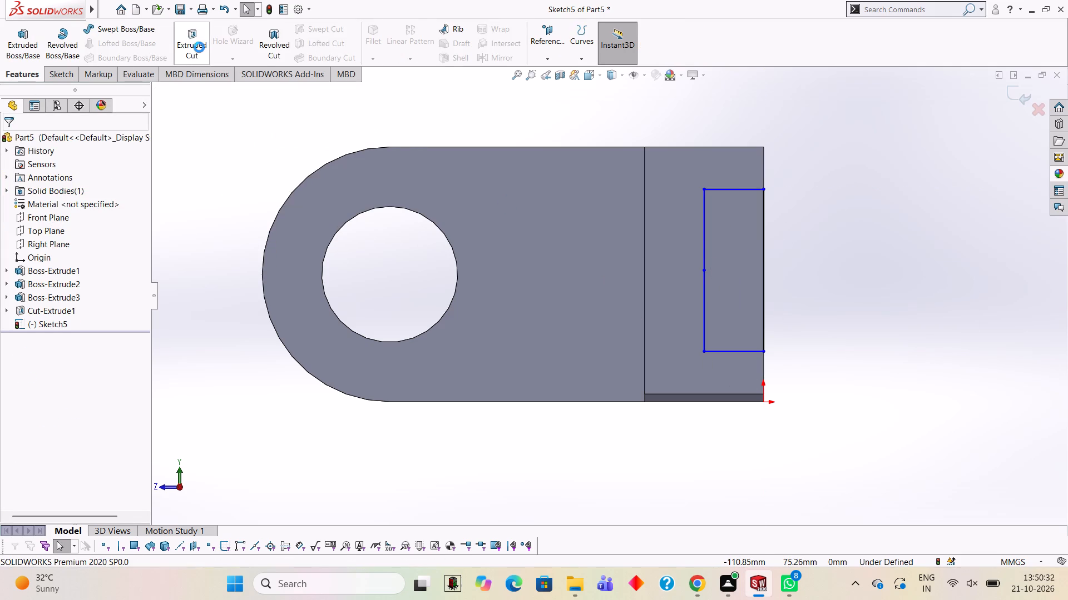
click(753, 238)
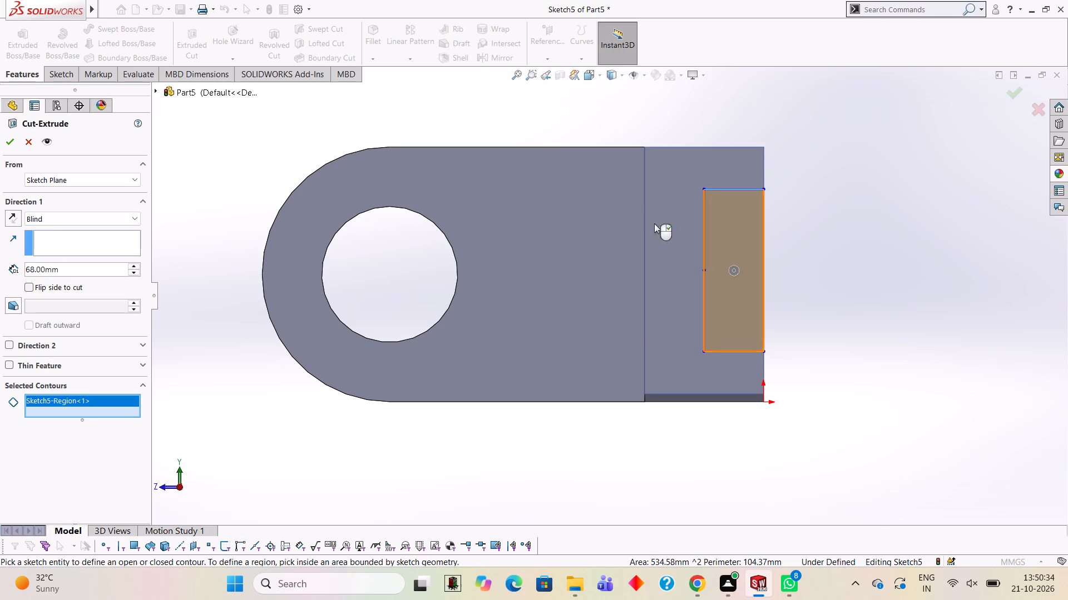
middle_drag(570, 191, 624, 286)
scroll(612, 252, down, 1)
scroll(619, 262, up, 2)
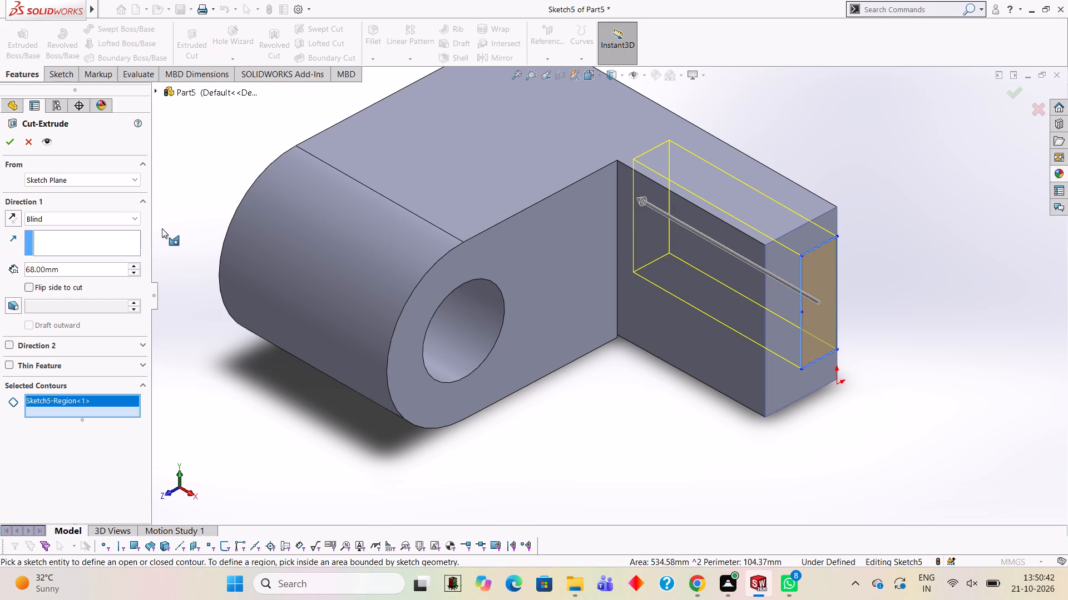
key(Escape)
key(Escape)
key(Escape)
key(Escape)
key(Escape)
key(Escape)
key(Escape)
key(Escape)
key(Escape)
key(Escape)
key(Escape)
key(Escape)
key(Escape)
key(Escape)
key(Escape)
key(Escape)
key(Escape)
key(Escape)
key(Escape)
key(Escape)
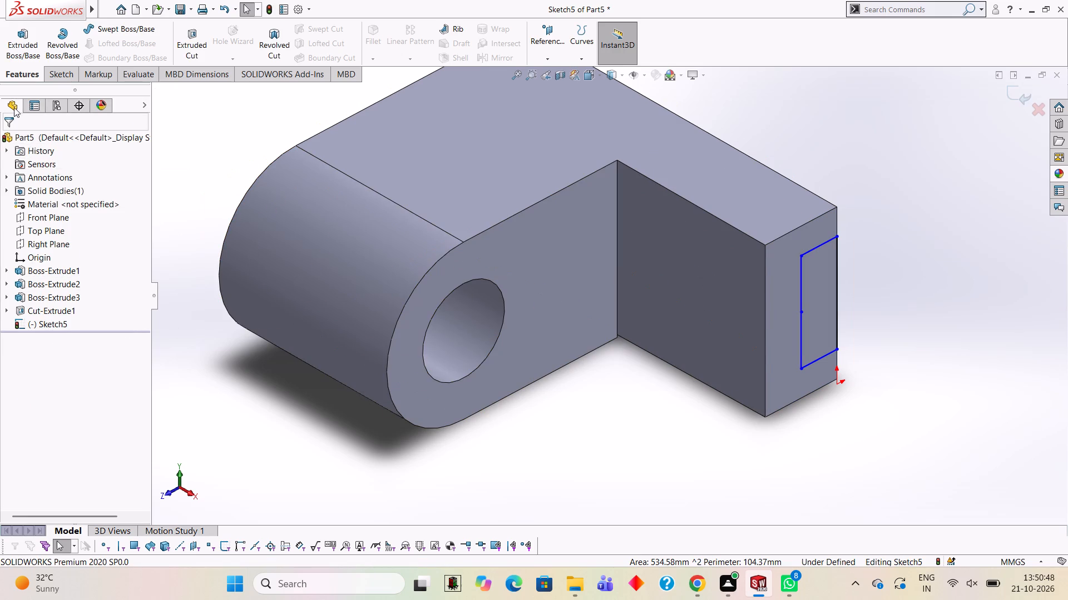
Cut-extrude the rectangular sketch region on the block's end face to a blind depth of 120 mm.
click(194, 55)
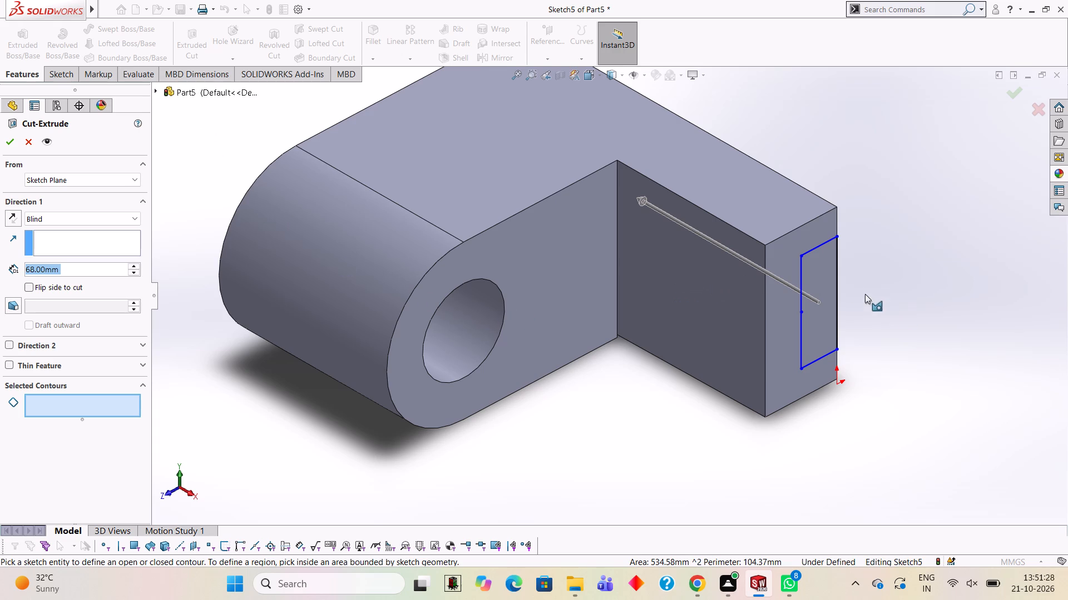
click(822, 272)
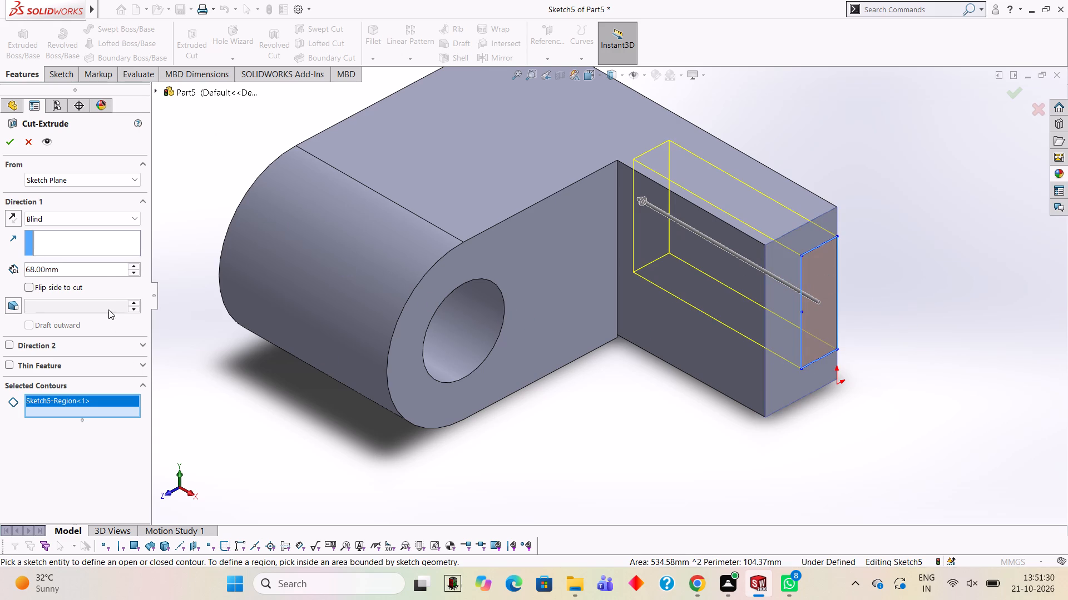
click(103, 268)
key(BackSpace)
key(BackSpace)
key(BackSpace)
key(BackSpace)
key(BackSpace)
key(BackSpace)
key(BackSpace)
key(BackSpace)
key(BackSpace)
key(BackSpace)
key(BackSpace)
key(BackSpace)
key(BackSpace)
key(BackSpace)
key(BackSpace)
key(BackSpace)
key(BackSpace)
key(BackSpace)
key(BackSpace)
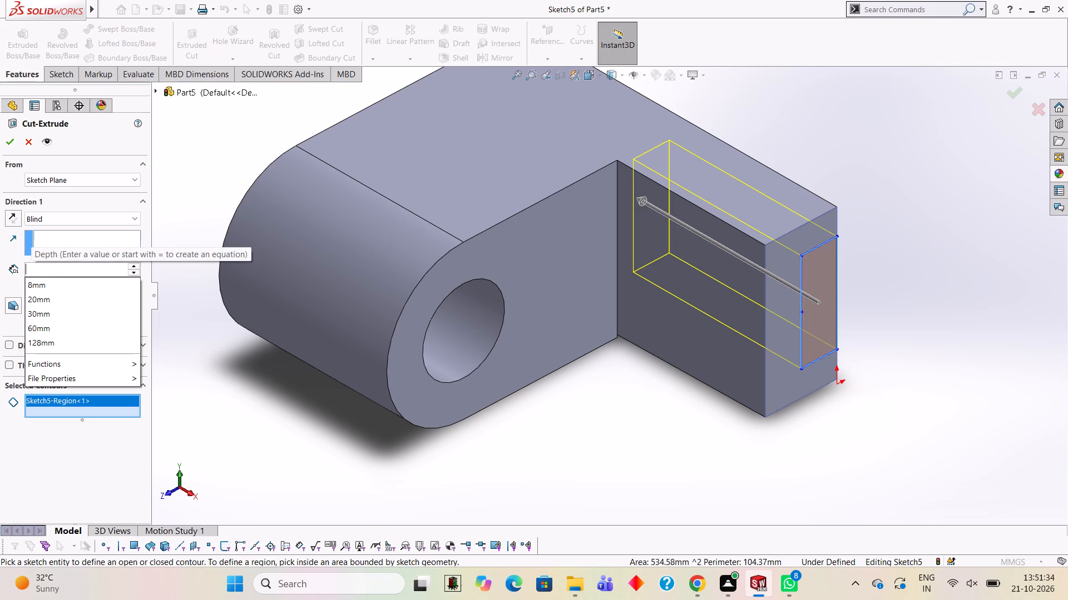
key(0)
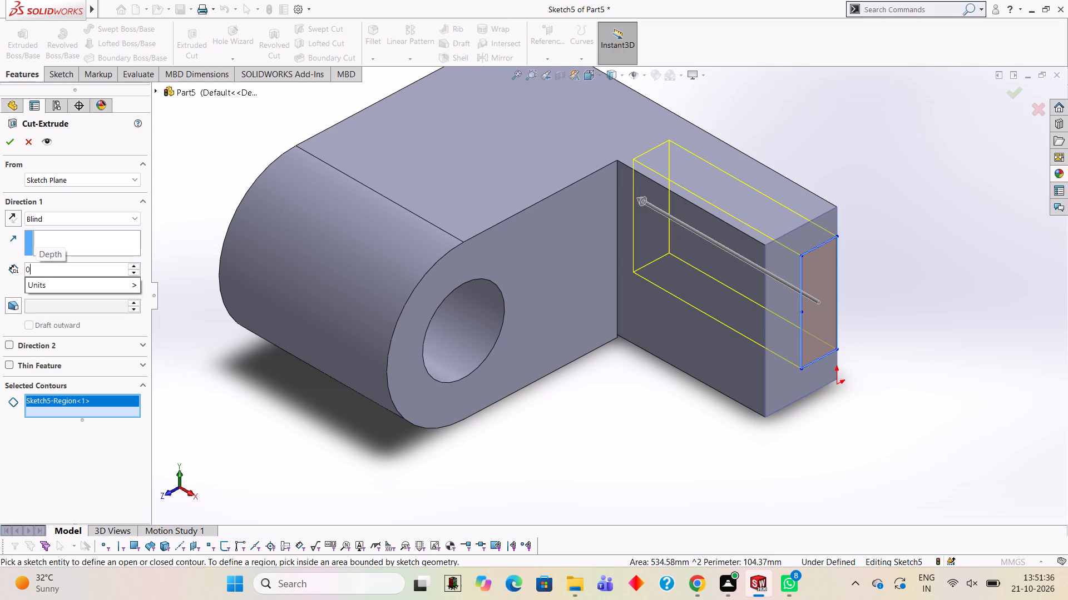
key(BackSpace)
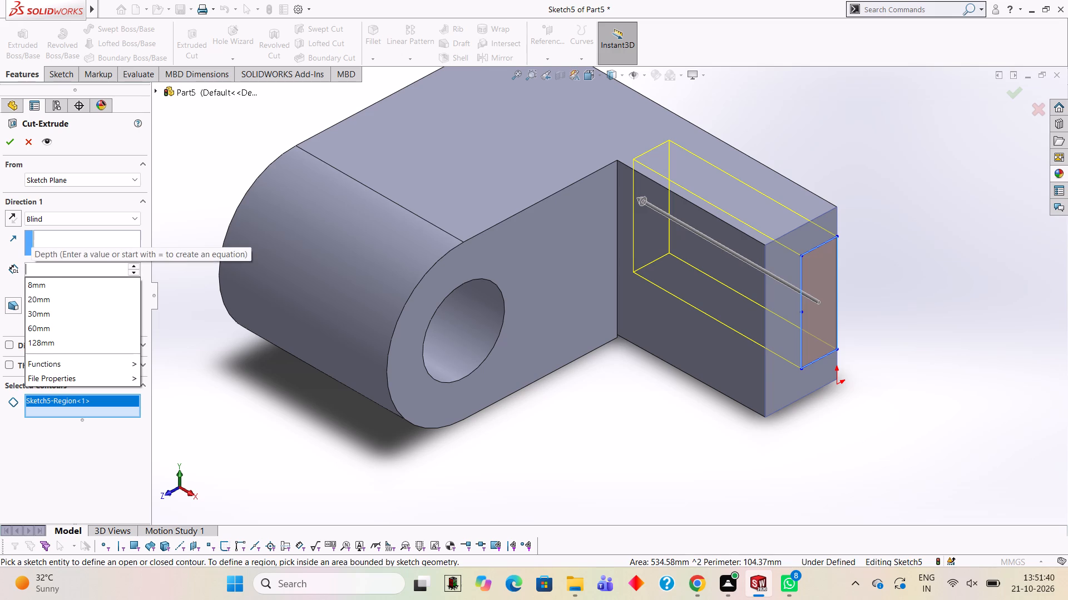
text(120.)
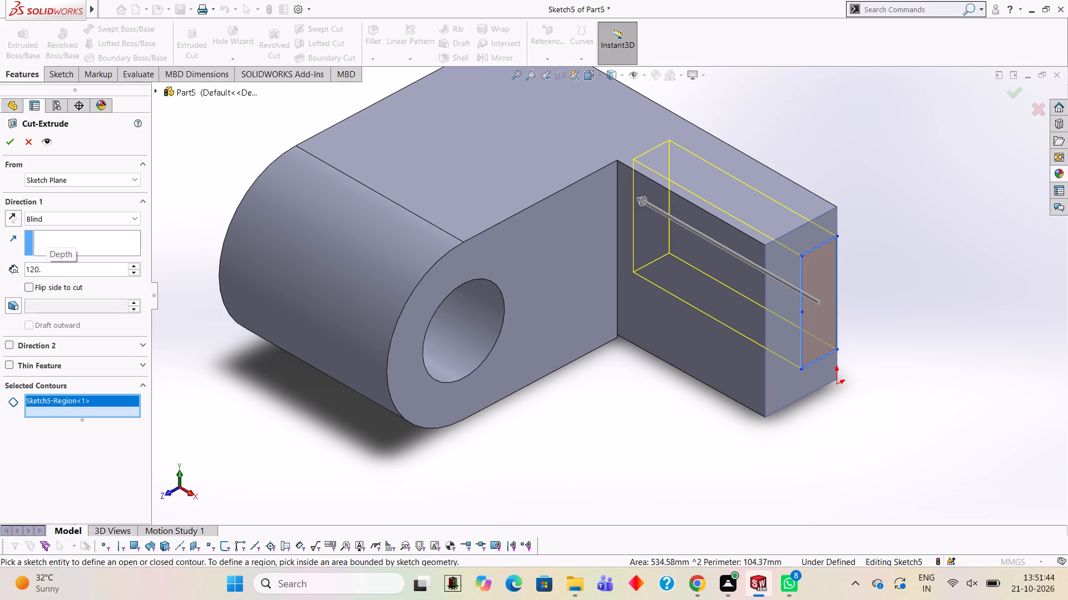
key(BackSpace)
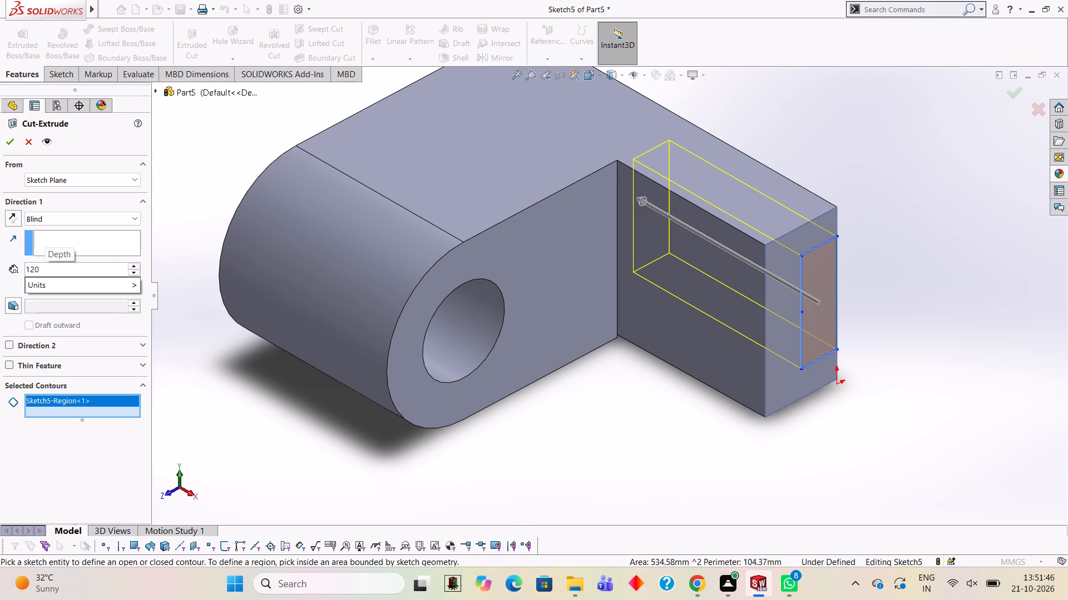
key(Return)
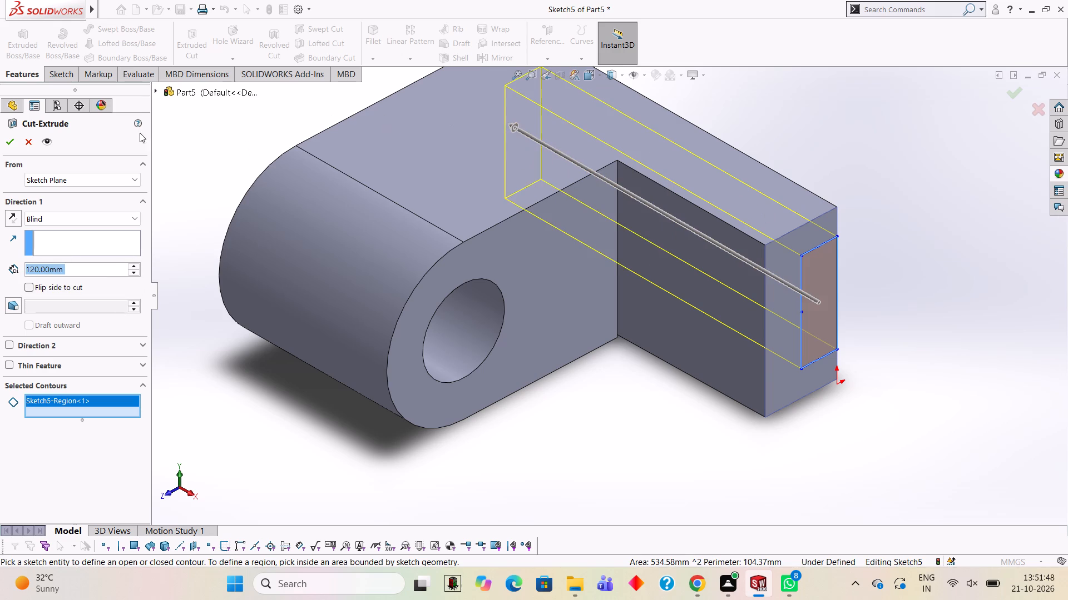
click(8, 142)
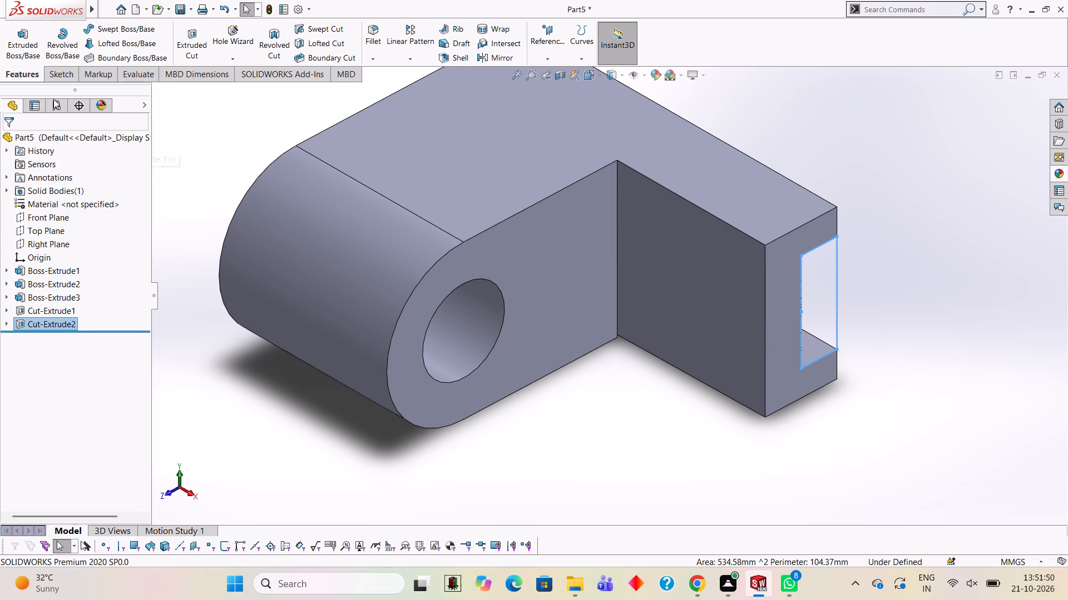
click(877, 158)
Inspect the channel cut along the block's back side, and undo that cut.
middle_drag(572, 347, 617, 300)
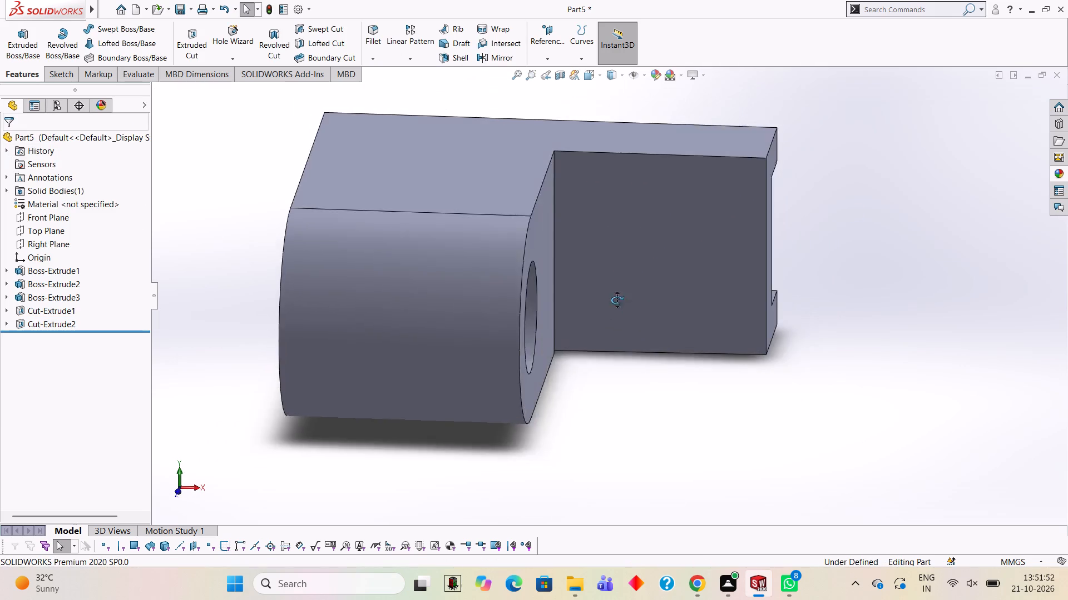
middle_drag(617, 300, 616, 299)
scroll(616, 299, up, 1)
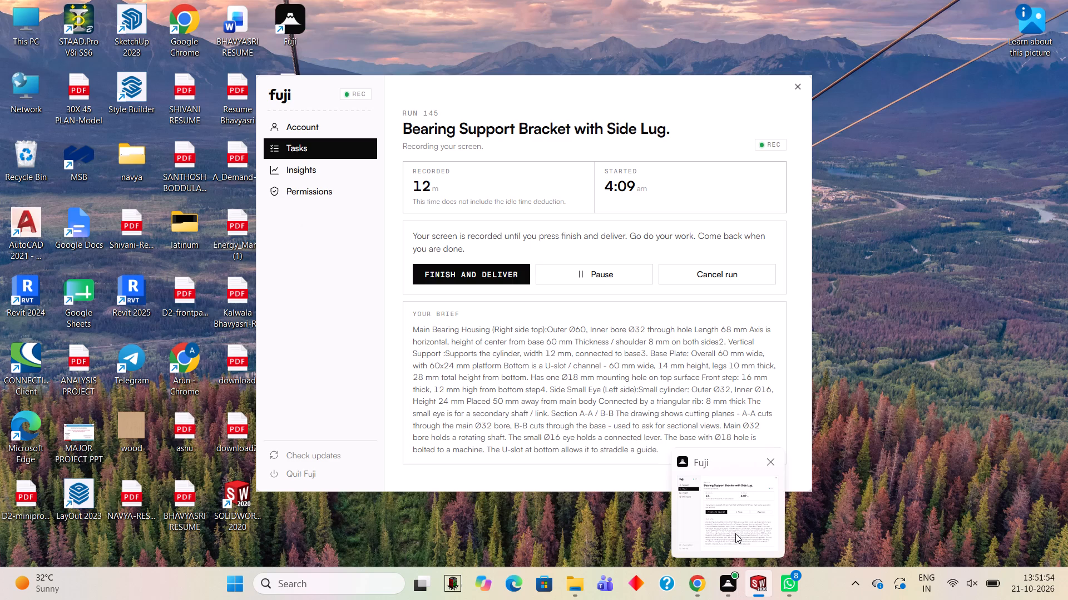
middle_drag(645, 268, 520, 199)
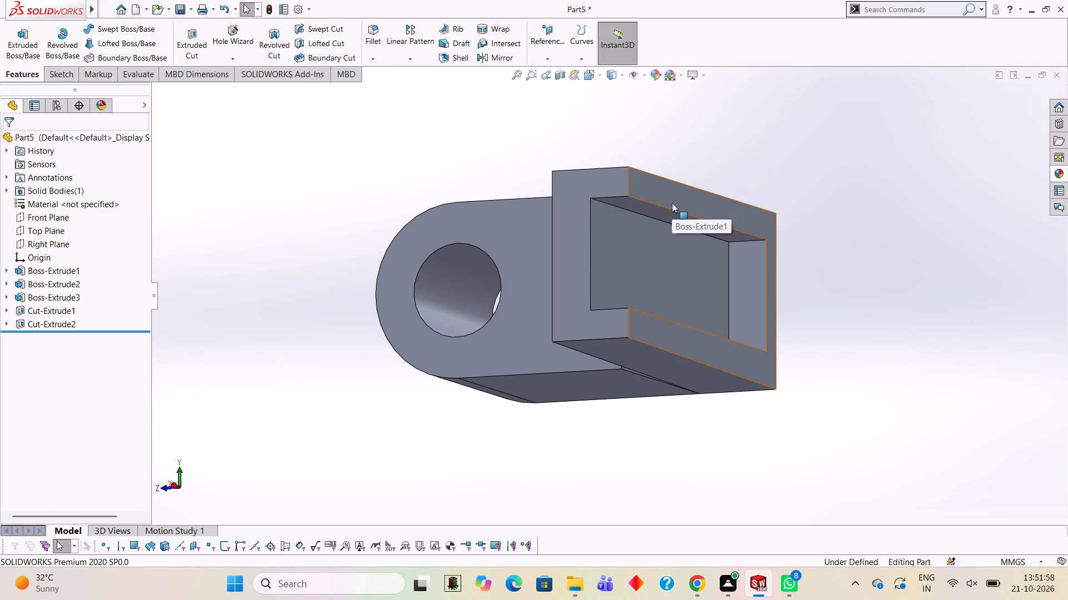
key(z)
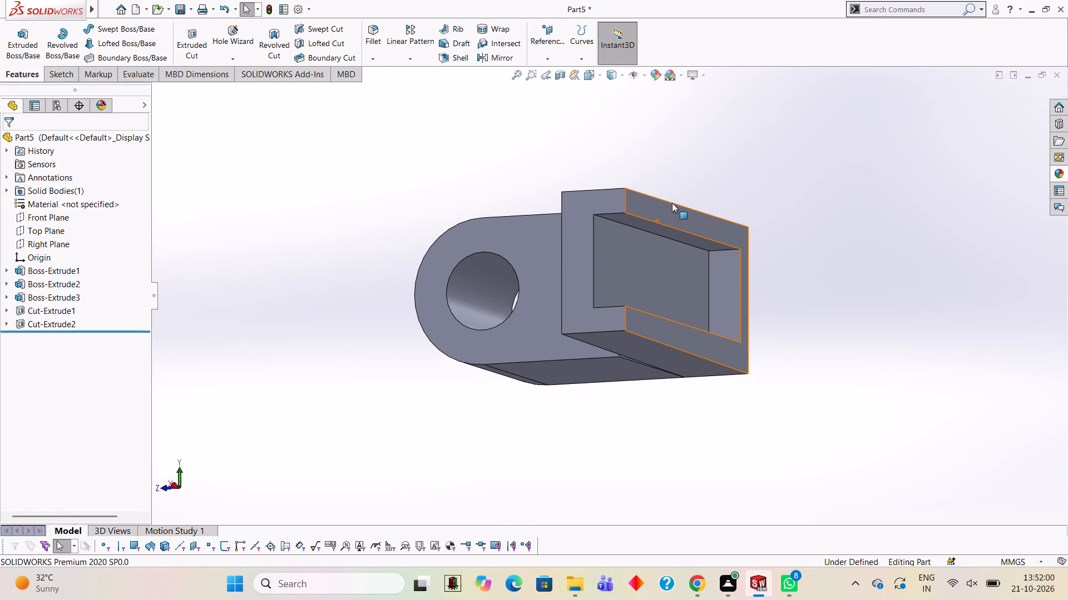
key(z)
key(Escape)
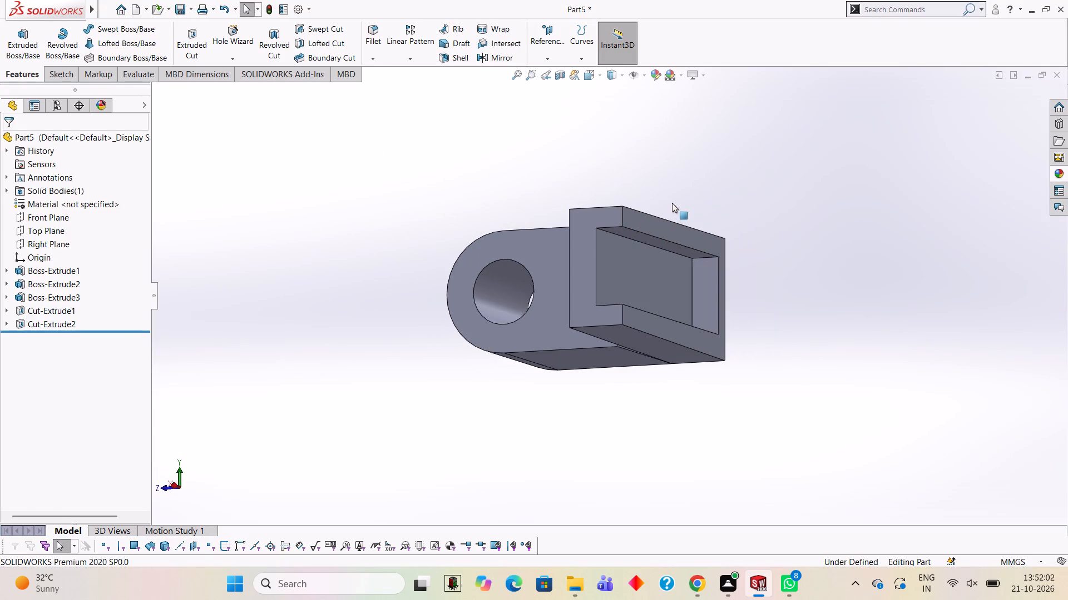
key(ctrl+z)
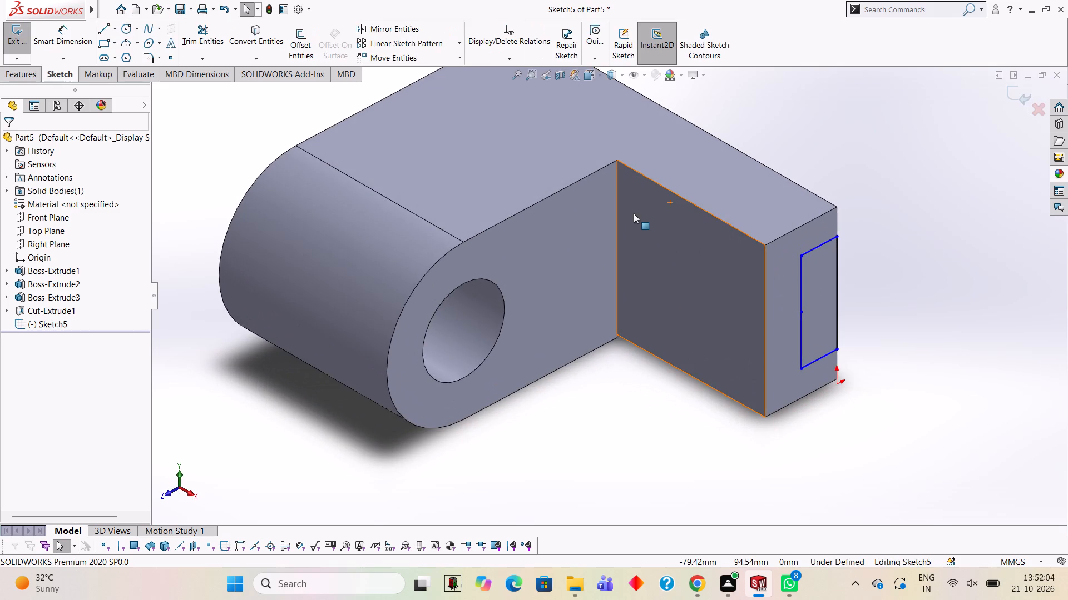
Cut-extrude the rectangular sketch region on the block's end face to a blind depth of 128 mm.
click(32, 71)
click(177, 54)
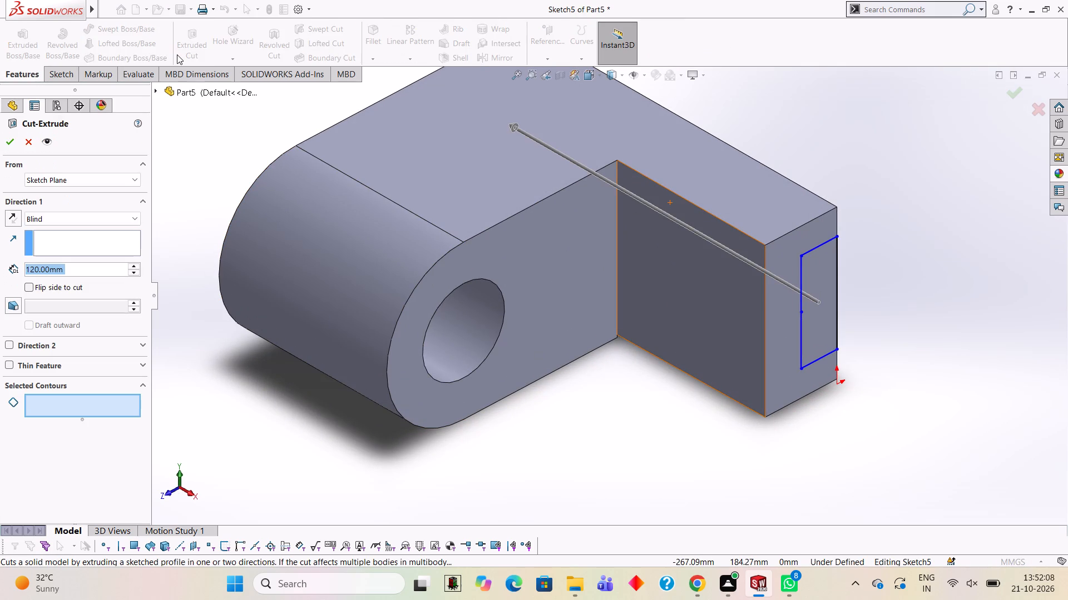
key(0)
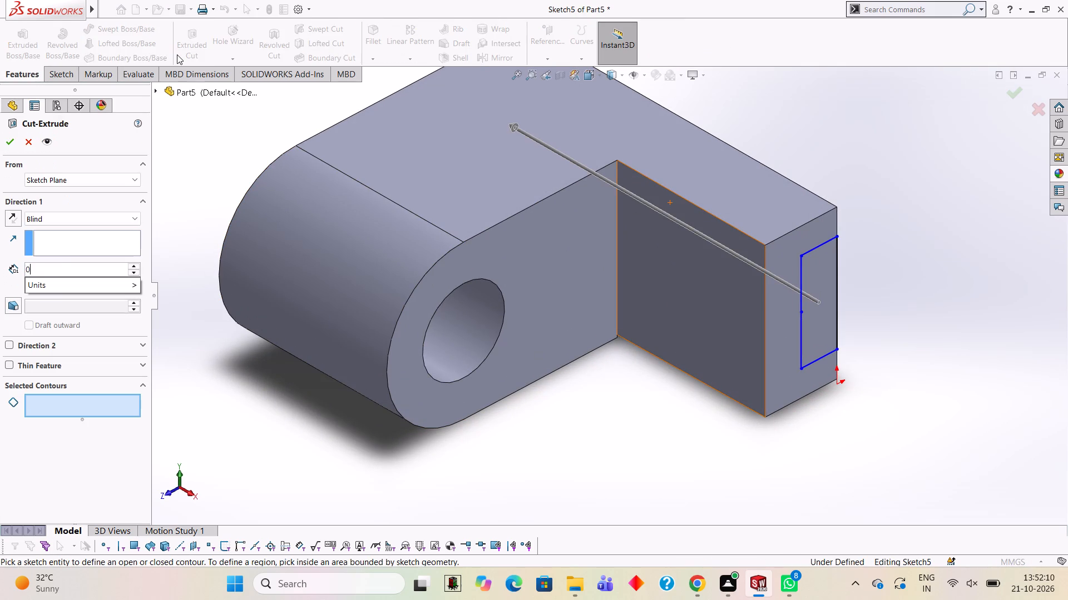
key(backslash)
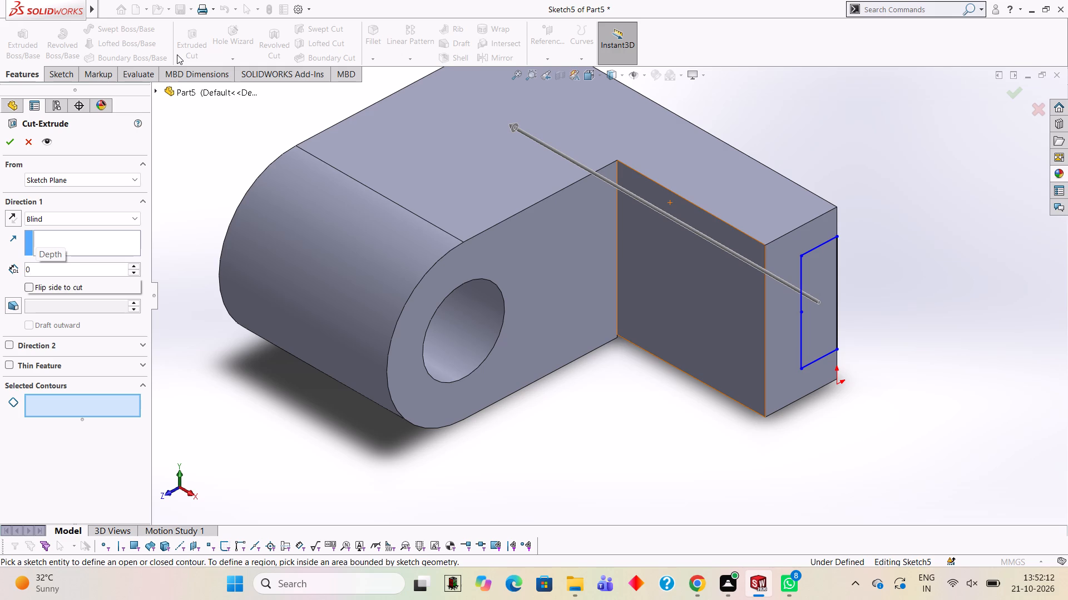
key(BackSpace)
key(BackSpace)
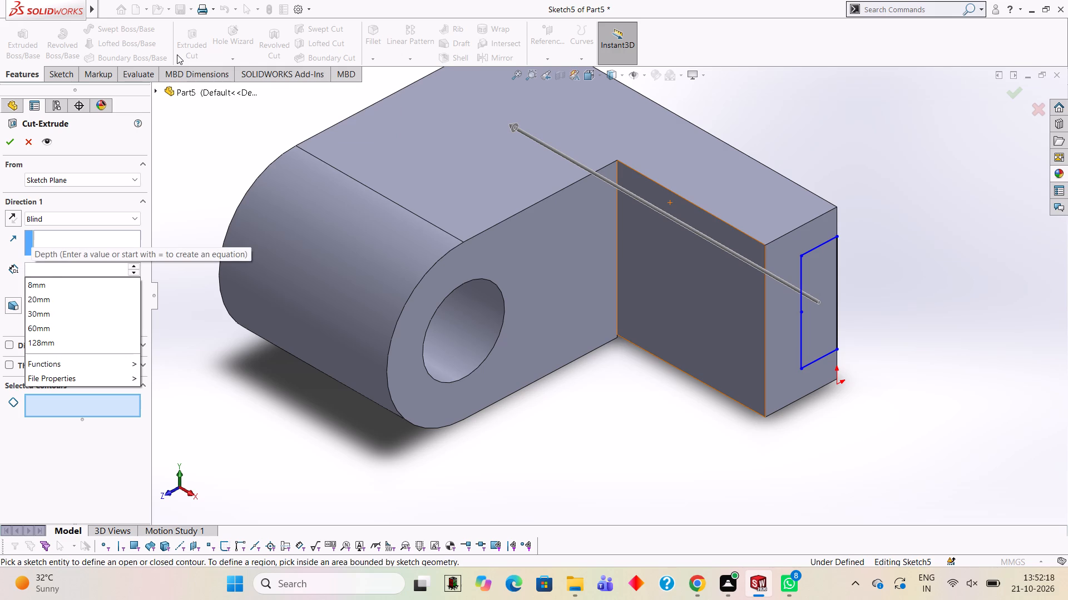
key(0)
key(1)
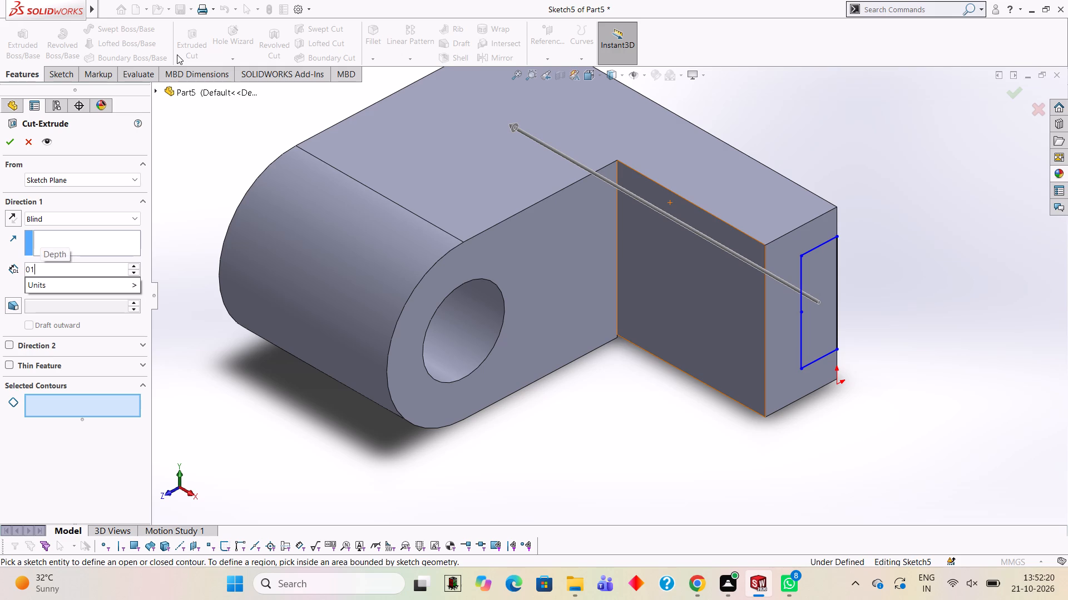
key(backslash)
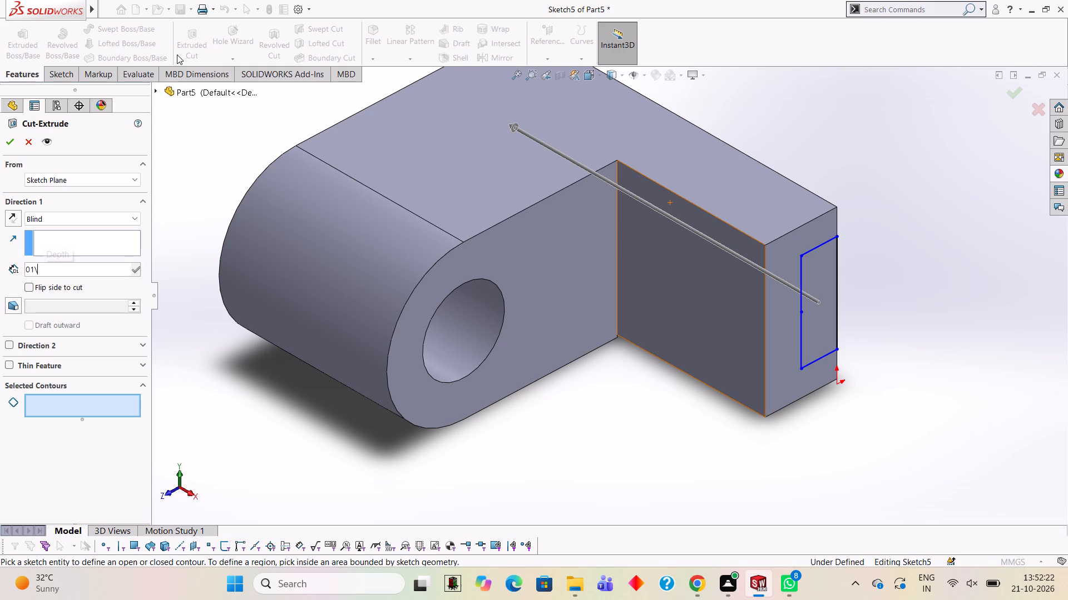
key(BackSpace)
key(BackSpace)
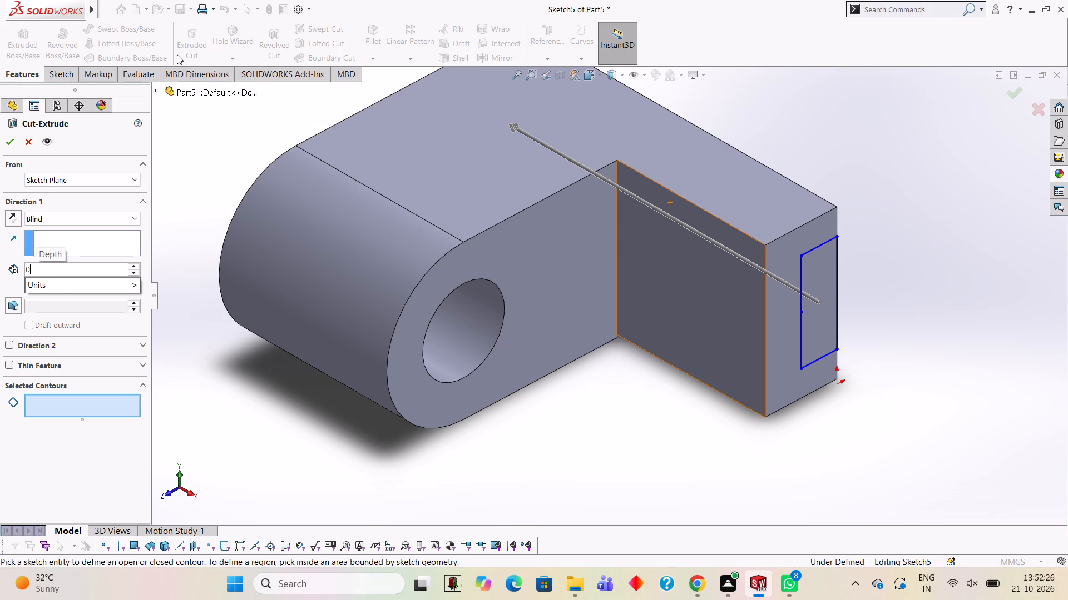
key(BackSpace)
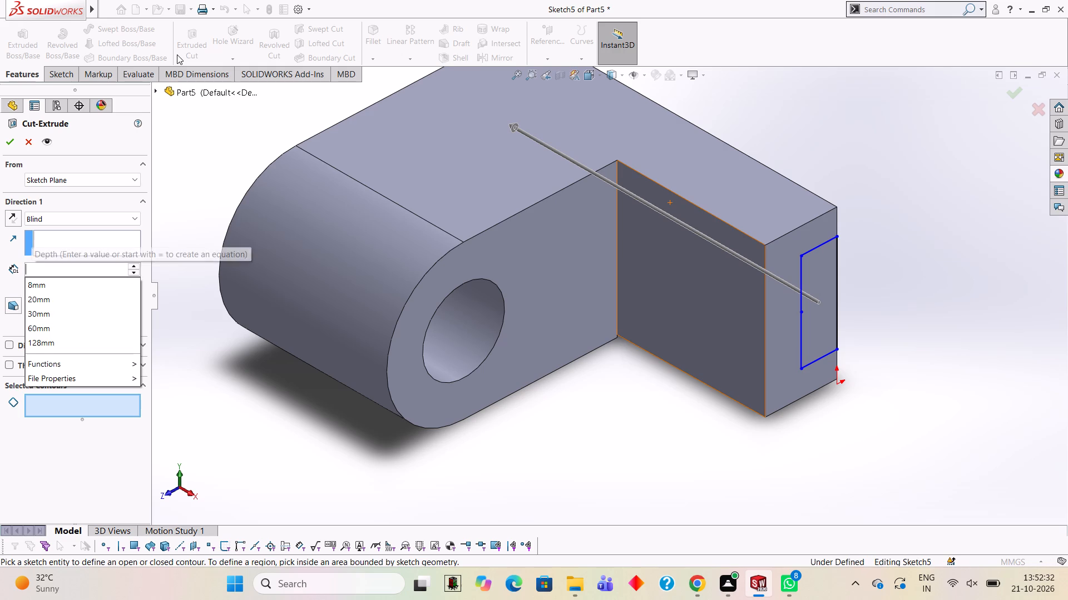
key(1)
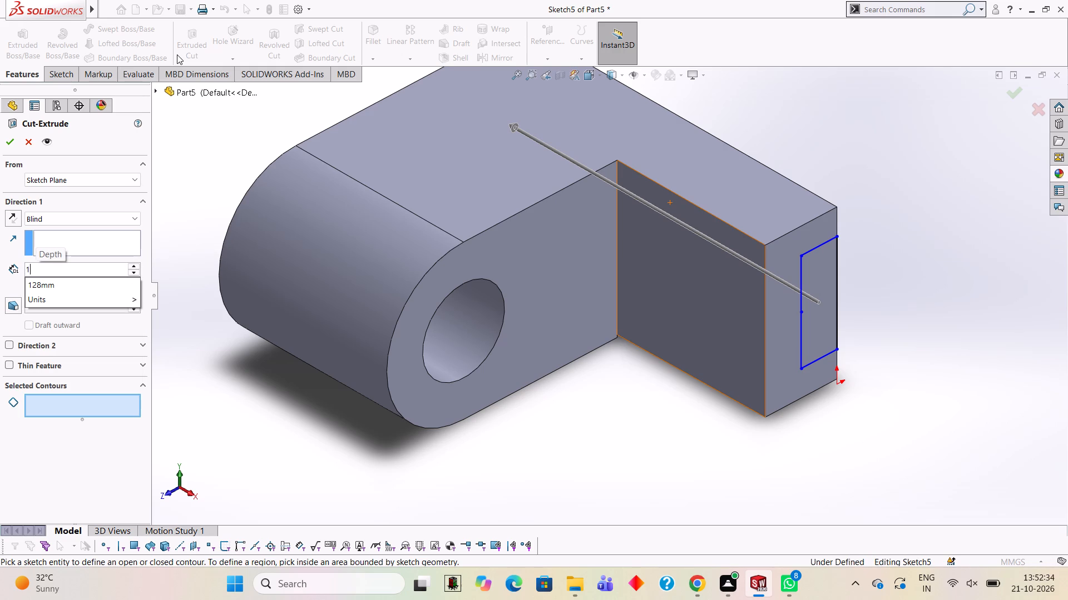
key(1)
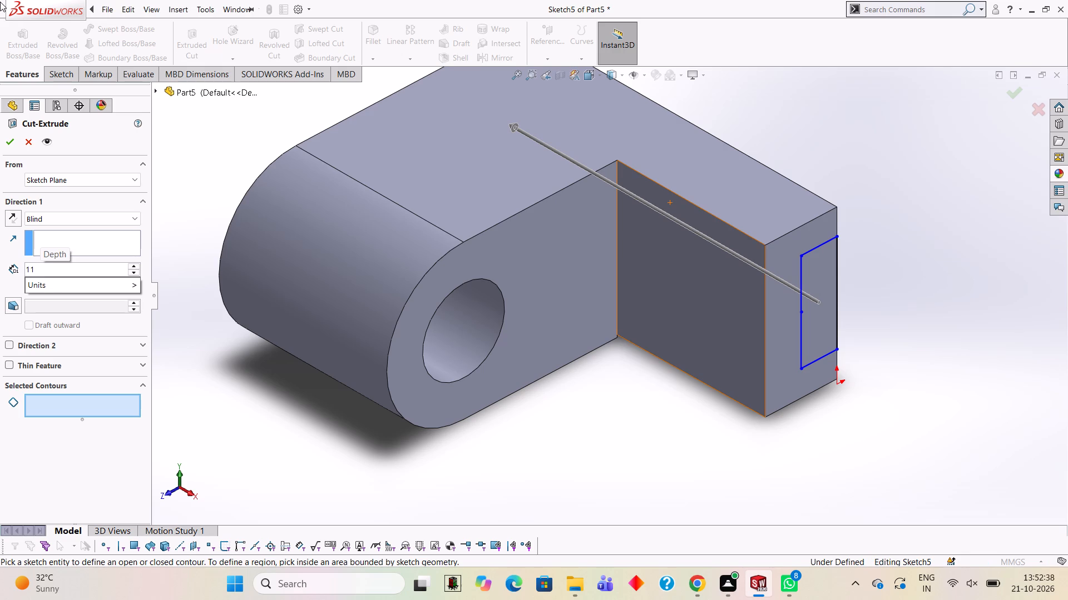
key(8)
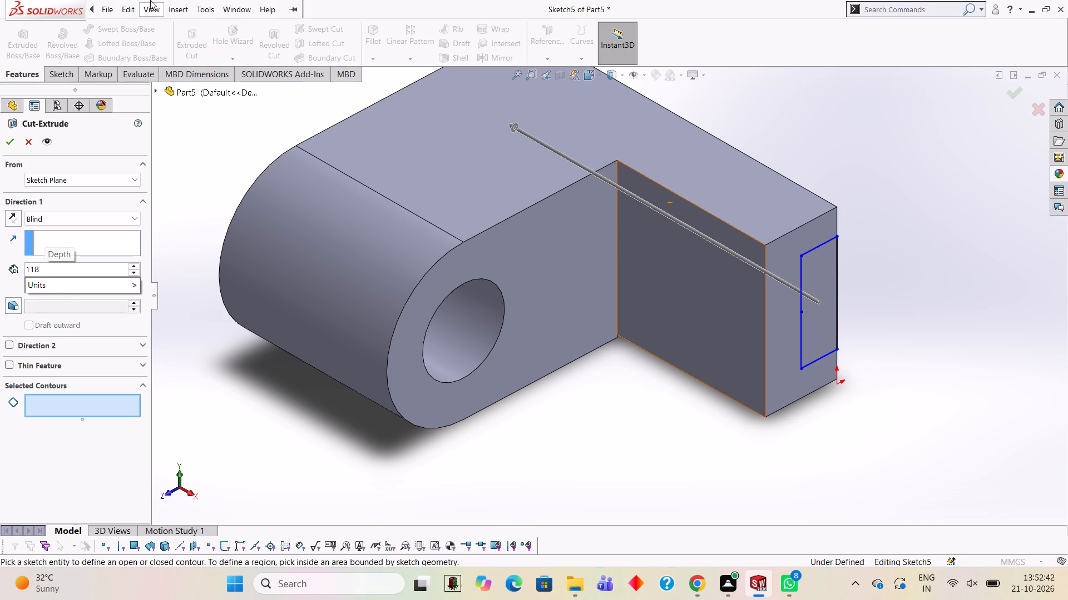
key(BackSpace)
key(BackSpace)
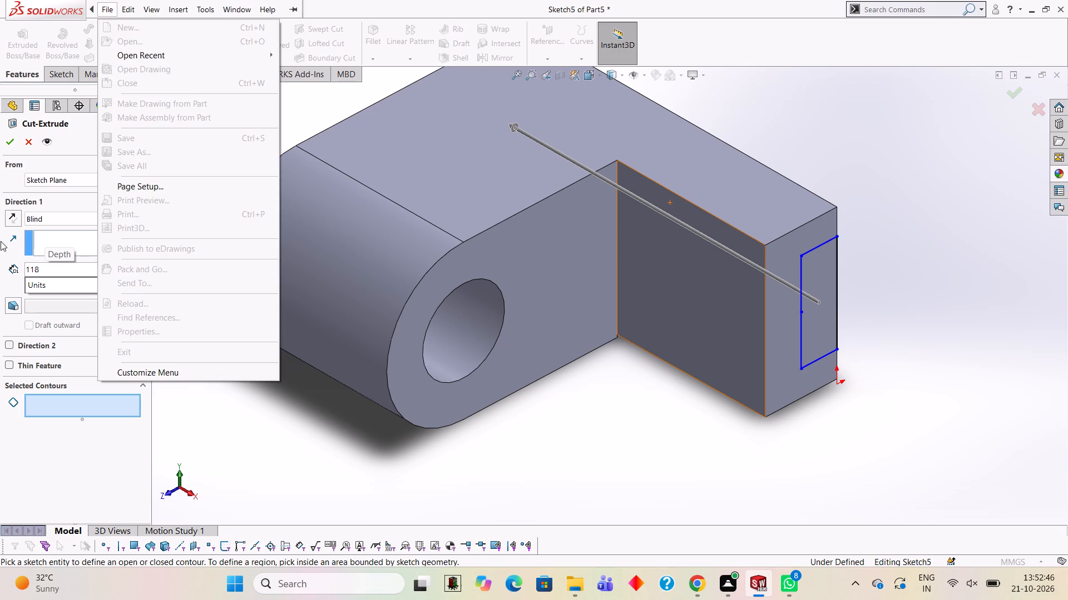
key(Escape)
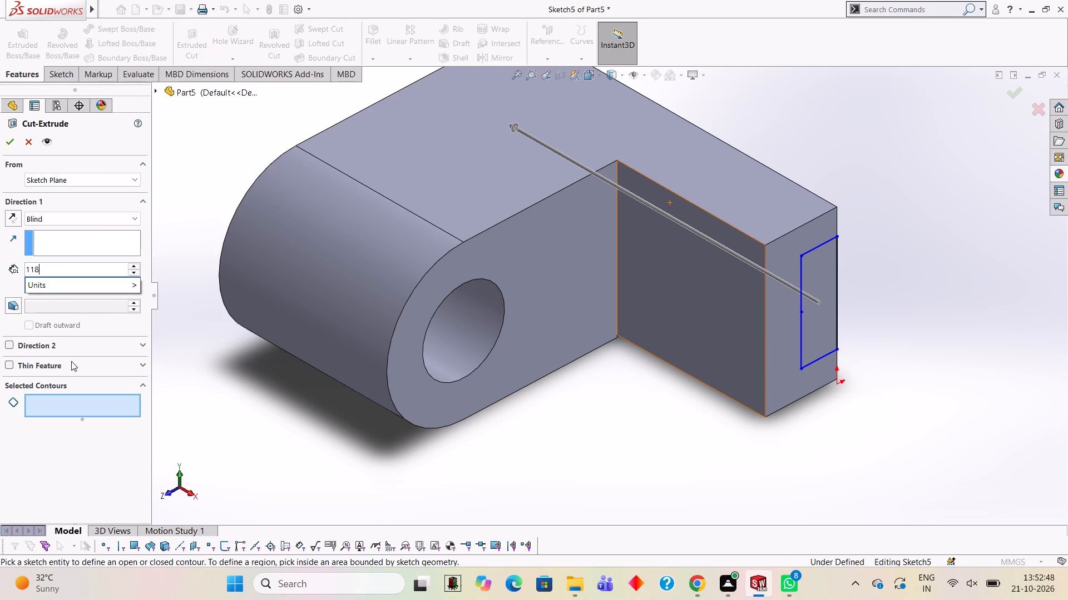
key(BackSpace)
key(BackSpace)
key(BackSpace)
key(1)
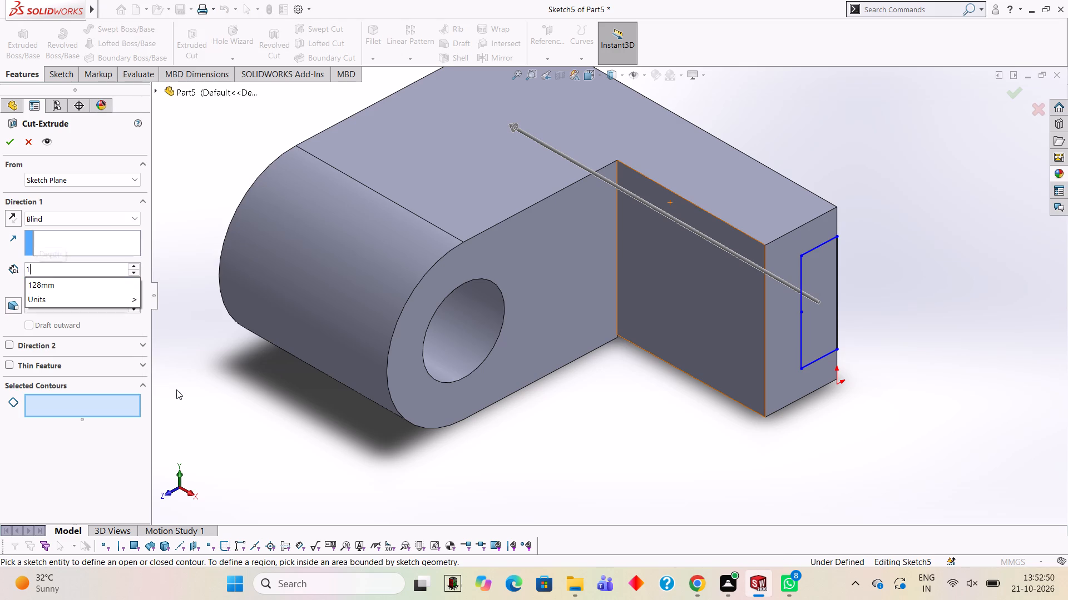
text(28)
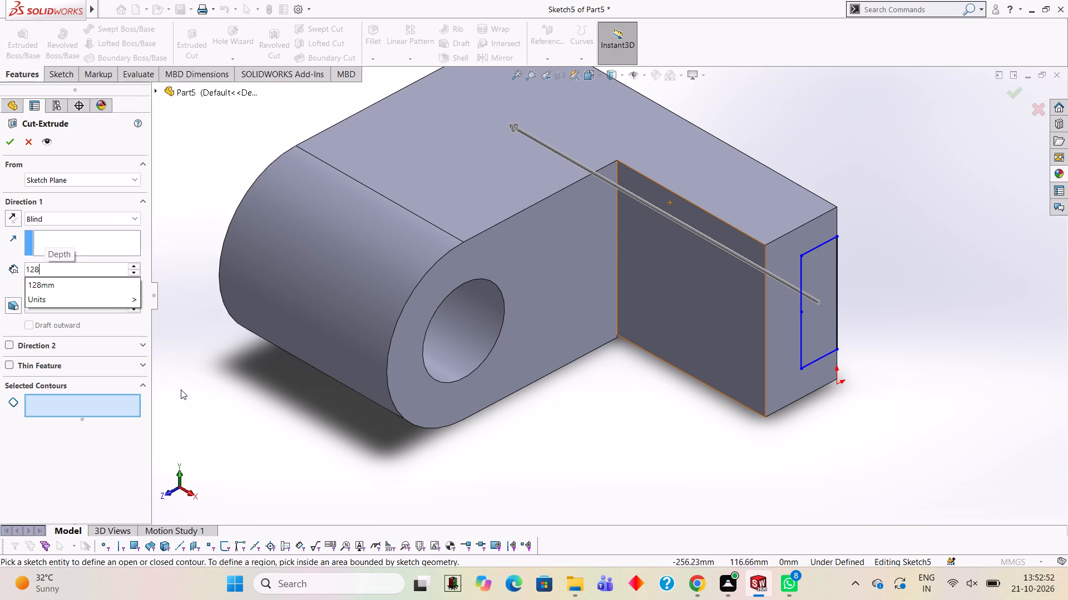
key(Return)
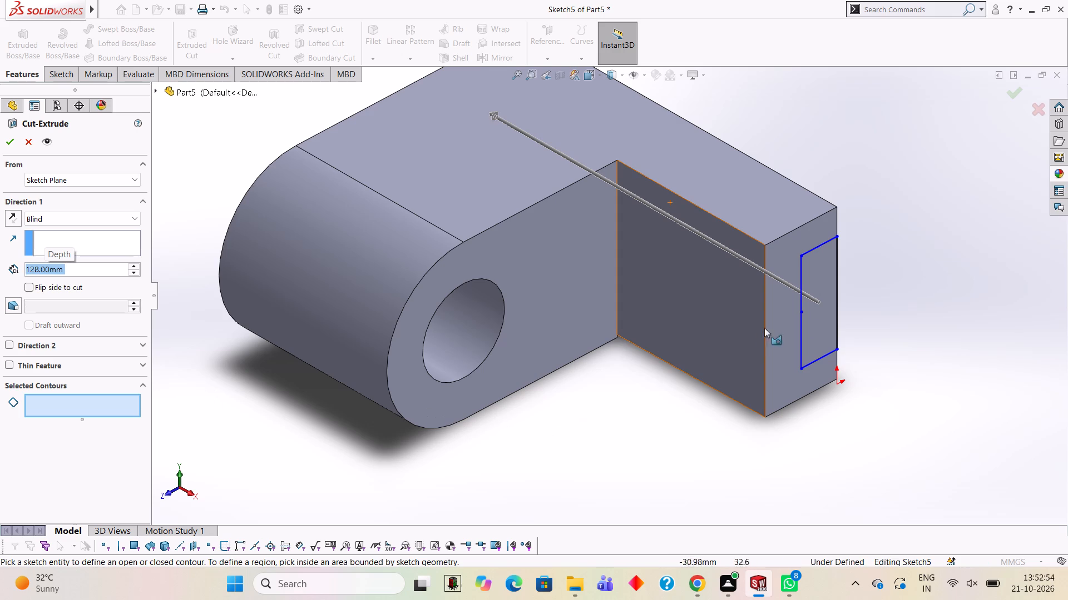
click(820, 278)
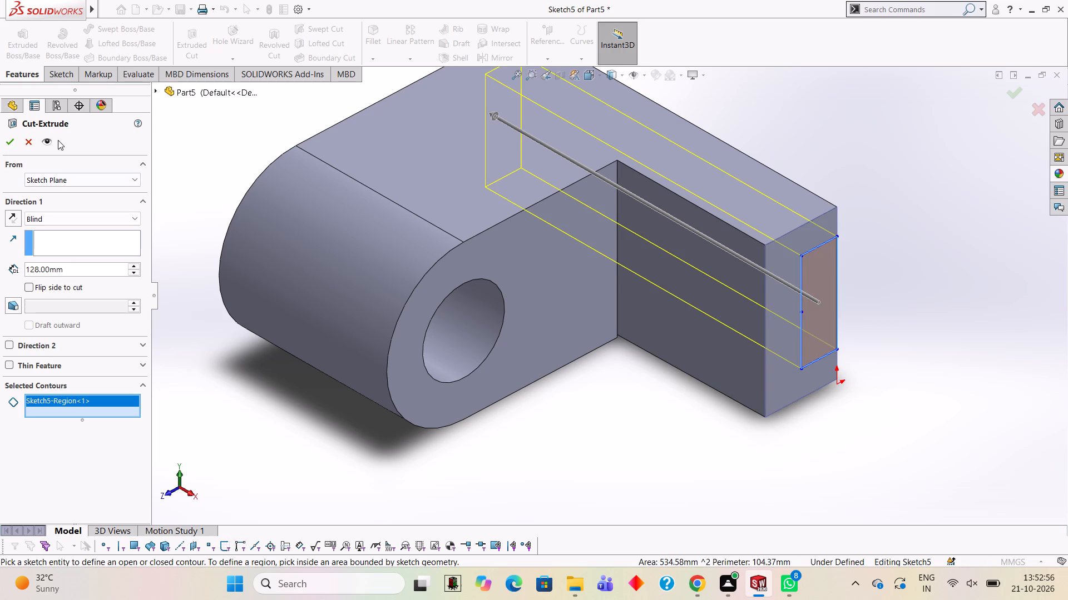
click(13, 135)
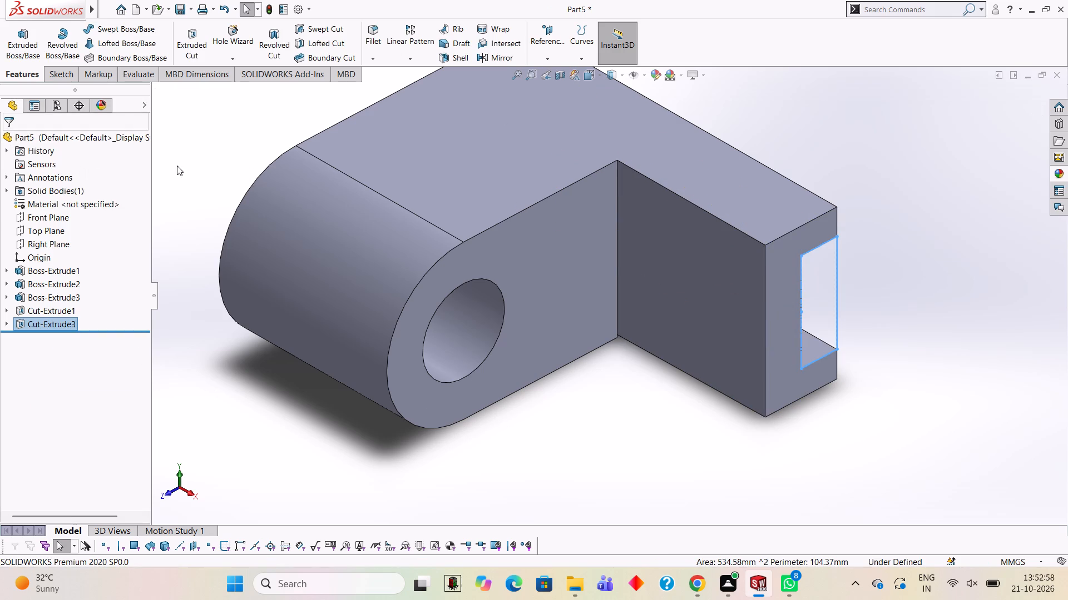
click(190, 159)
Start a new sketch on the block's flat front face beside the bored boss.
scroll(406, 219, up, 3)
middle_drag(474, 278, 551, 294)
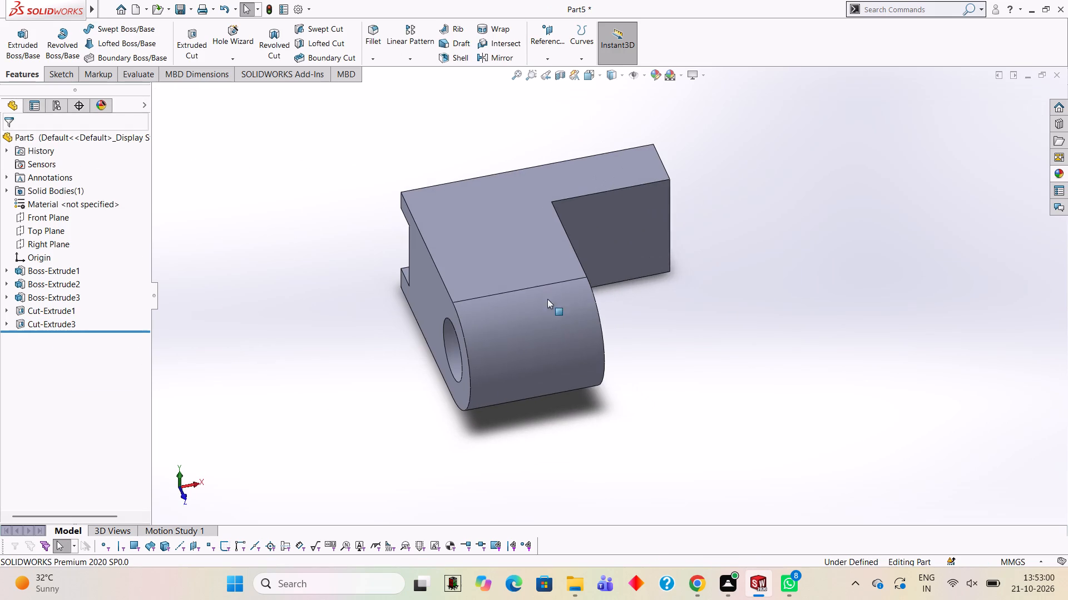
middle_drag(579, 264, 546, 263)
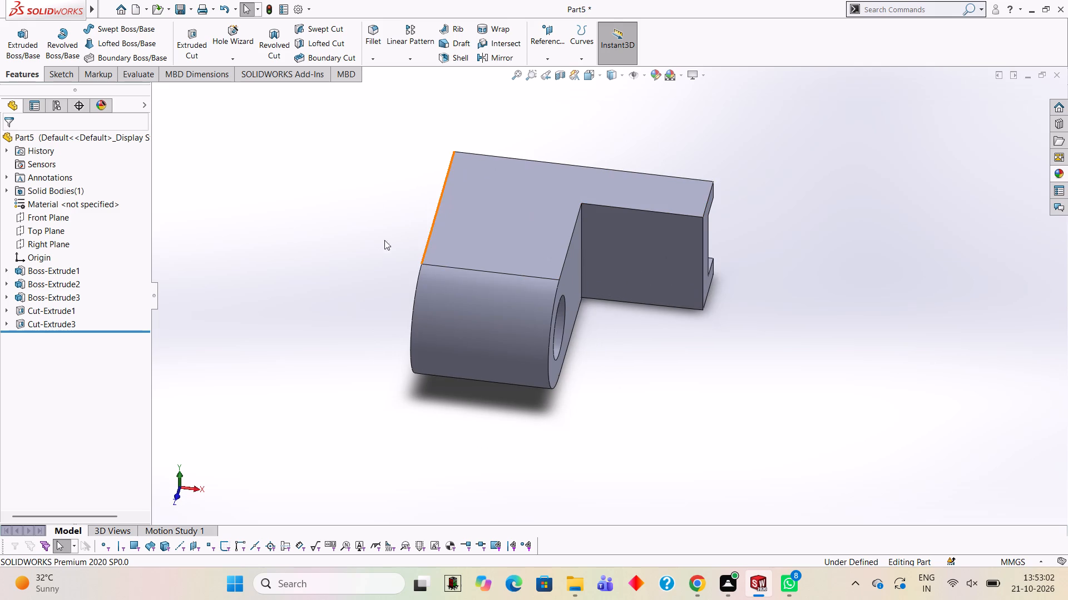
middle_drag(495, 338, 475, 272)
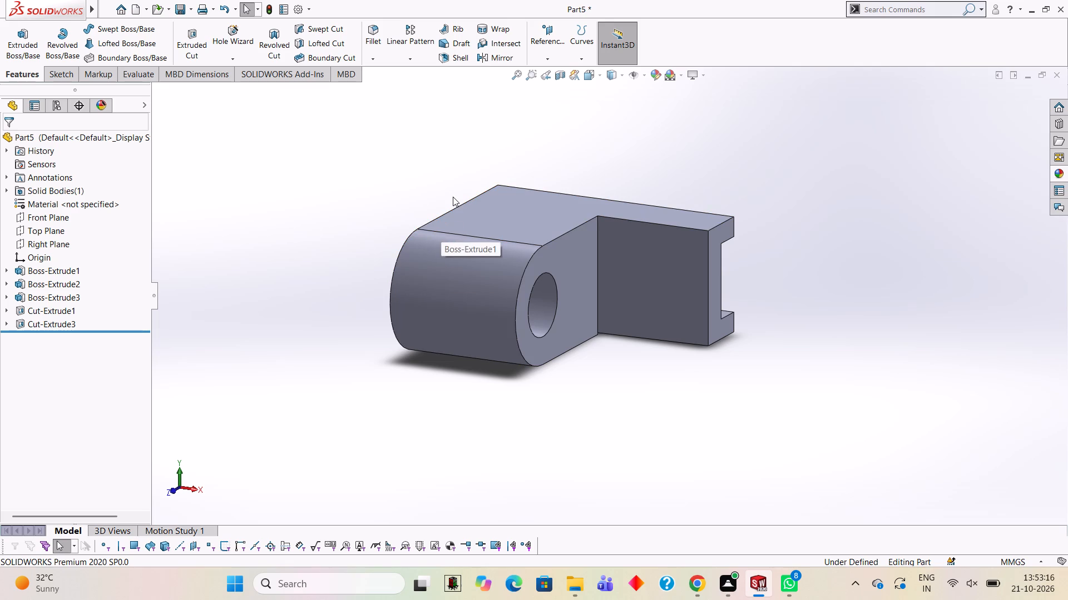
click(635, 262)
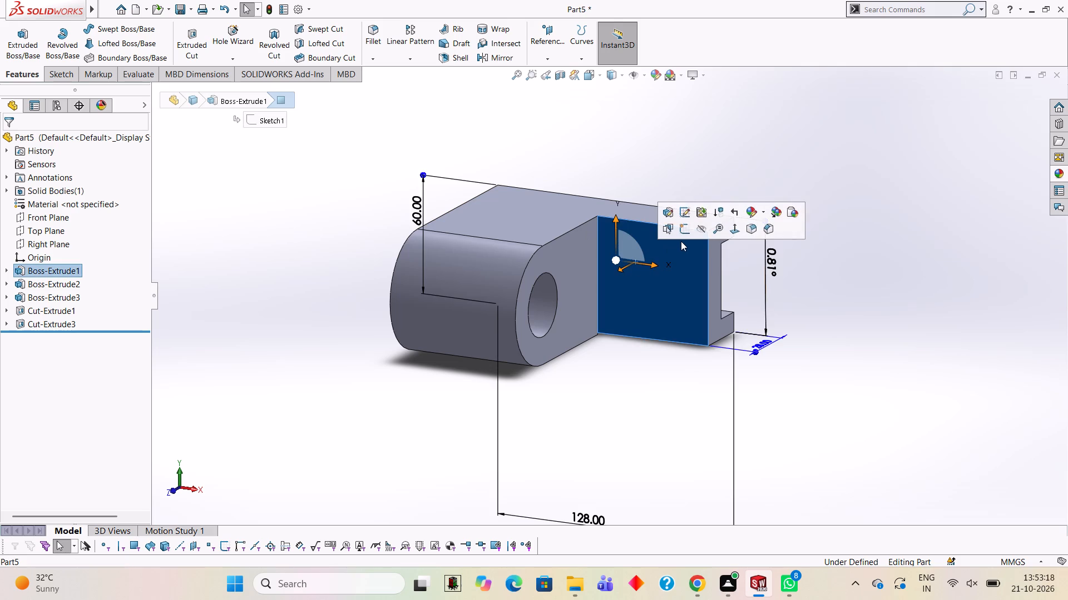
click(686, 231)
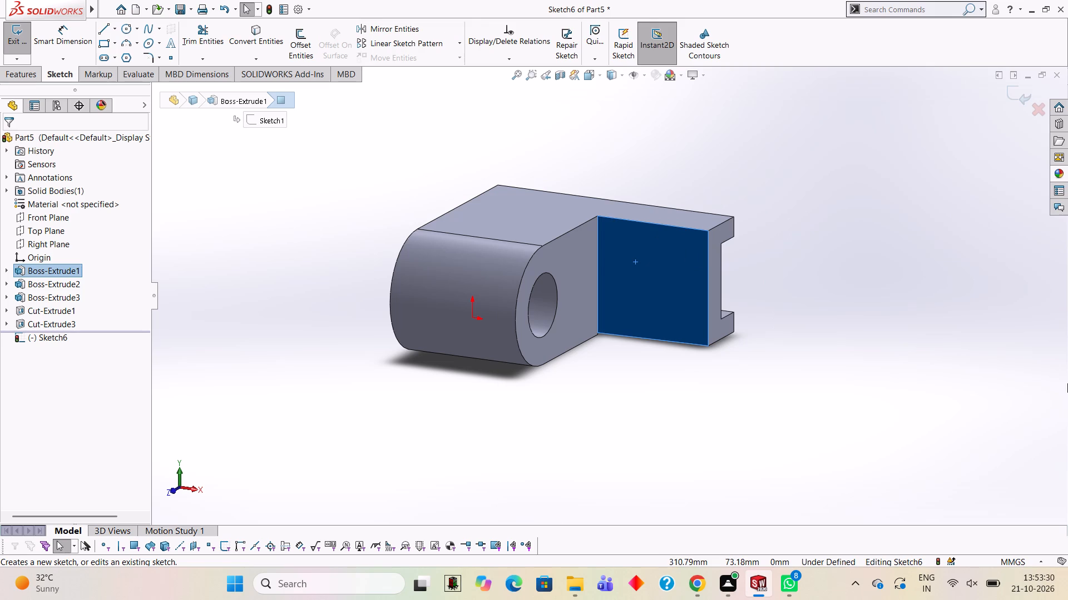
scroll(1067, 383, down, 1)
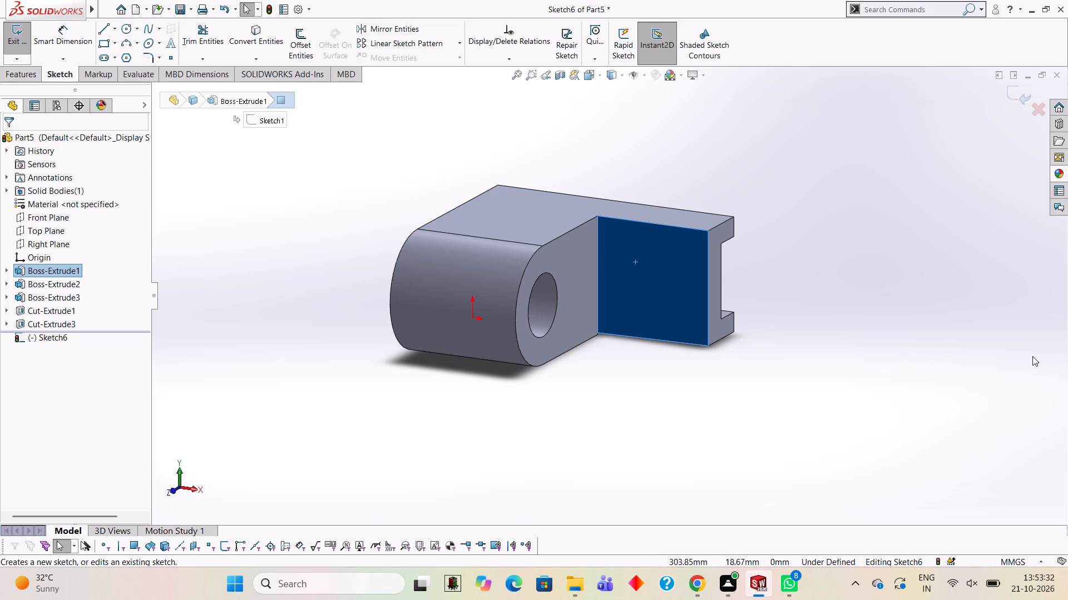
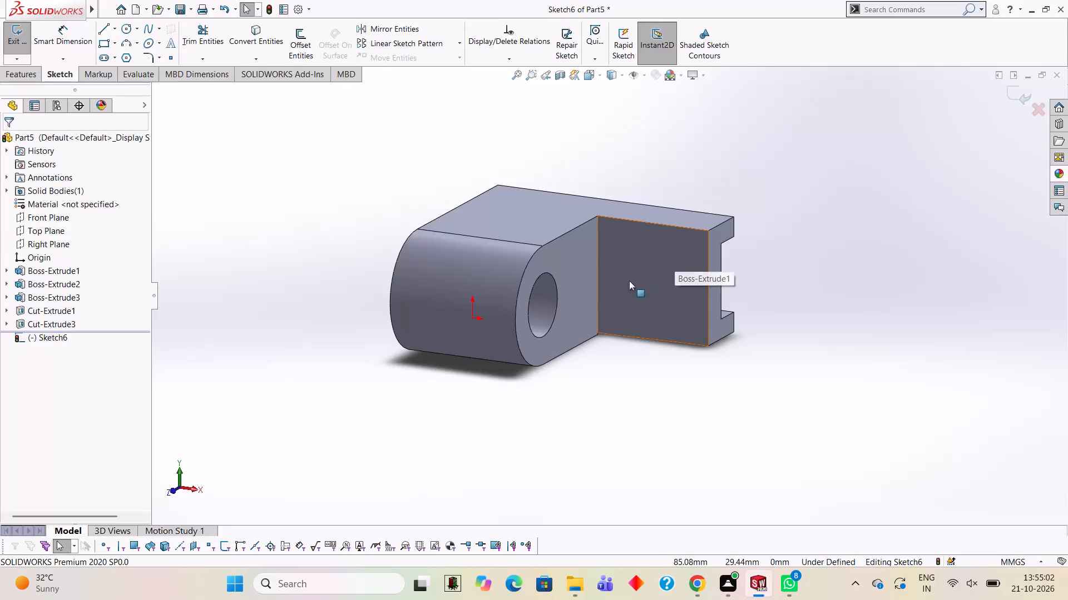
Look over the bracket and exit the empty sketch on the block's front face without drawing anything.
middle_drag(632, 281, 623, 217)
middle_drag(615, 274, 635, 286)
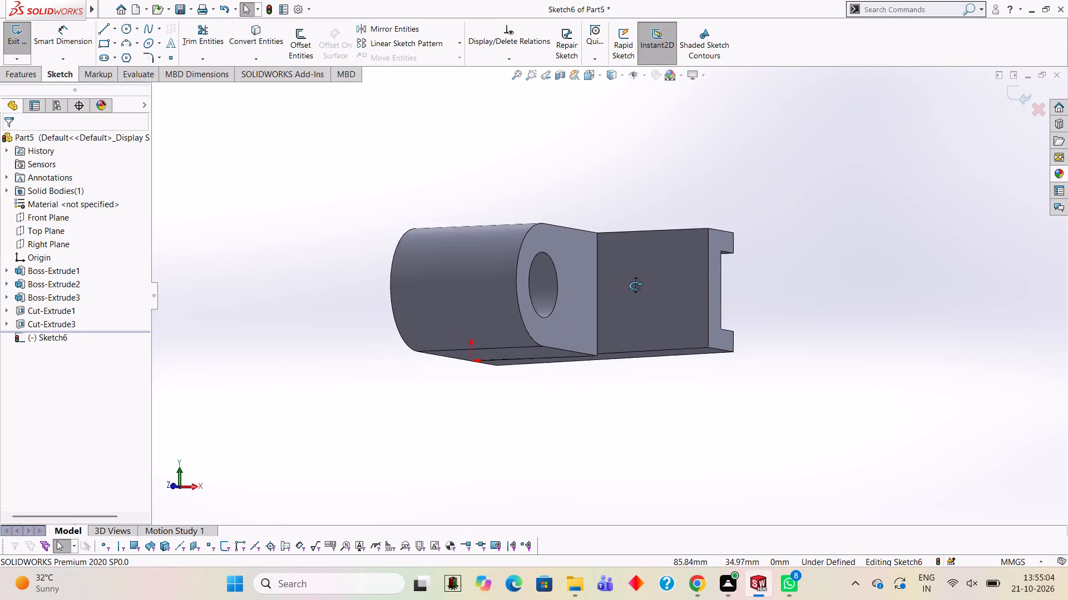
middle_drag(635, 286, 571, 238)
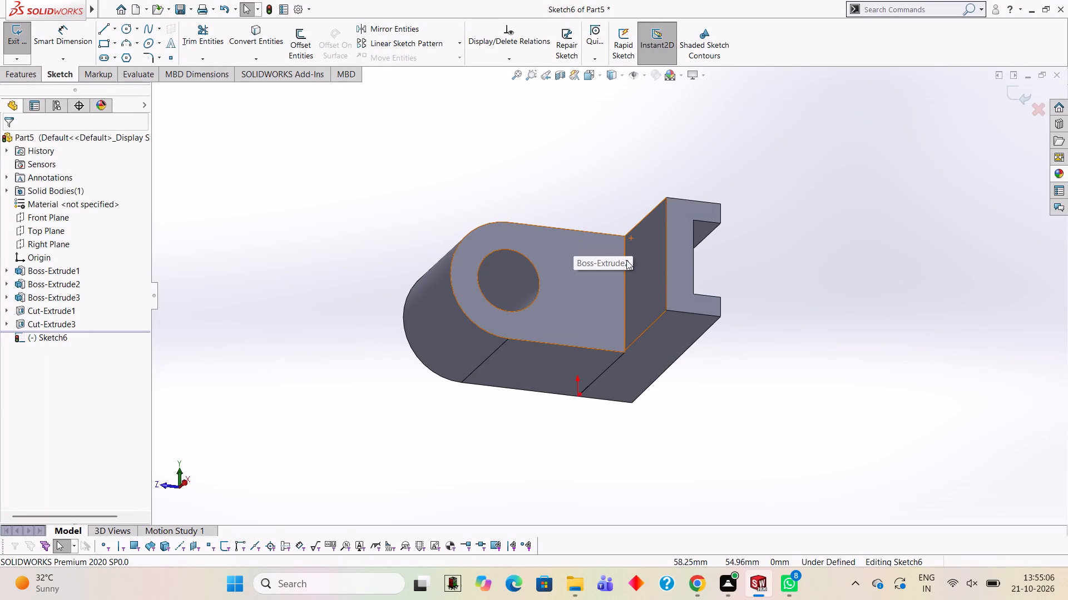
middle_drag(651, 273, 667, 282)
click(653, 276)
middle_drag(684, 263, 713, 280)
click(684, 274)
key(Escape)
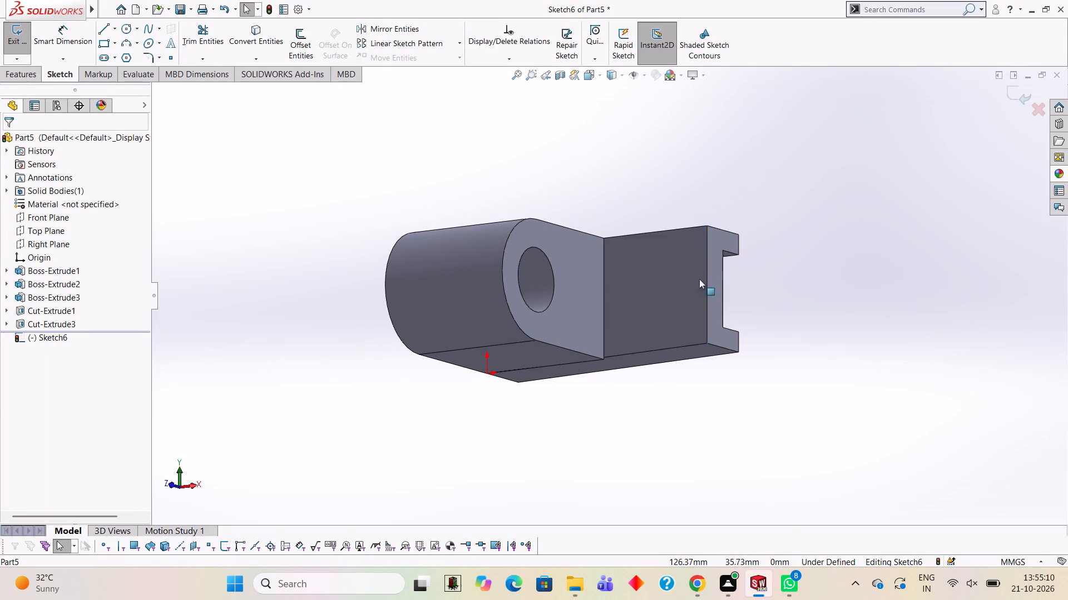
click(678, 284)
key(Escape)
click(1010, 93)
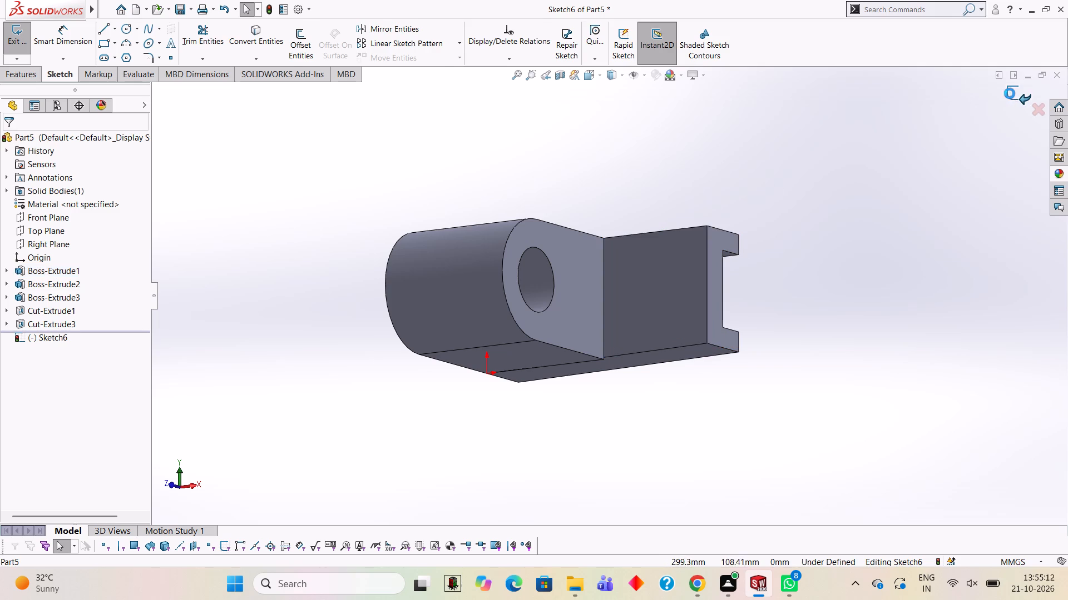
Start a sketch on the block's flat front face beside the boss and draw an 18 mm diameter circle near its middle.
click(673, 256)
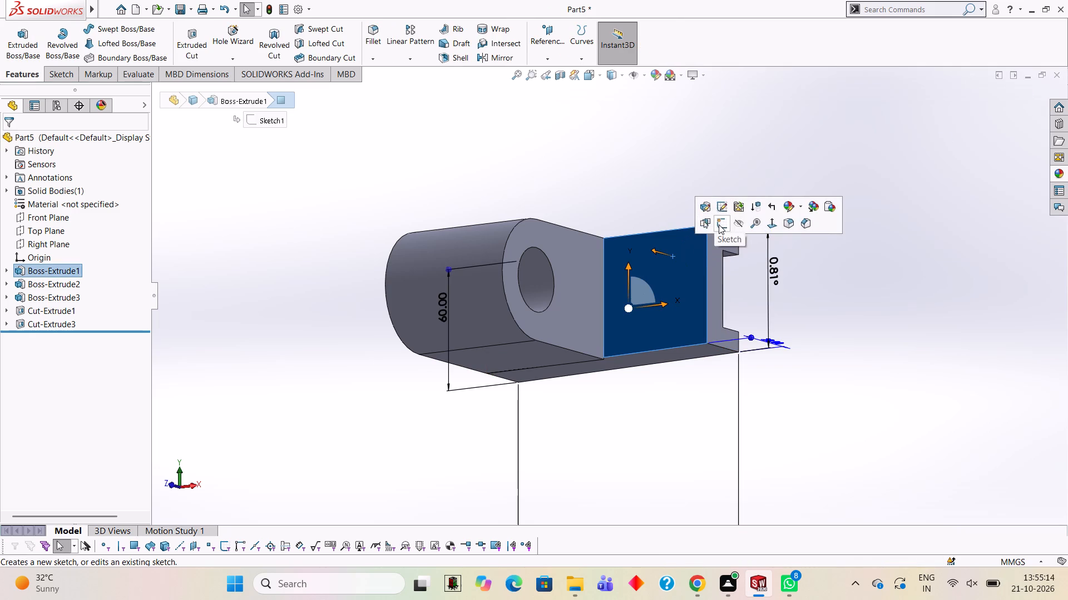
click(719, 224)
key(ctrl+8)
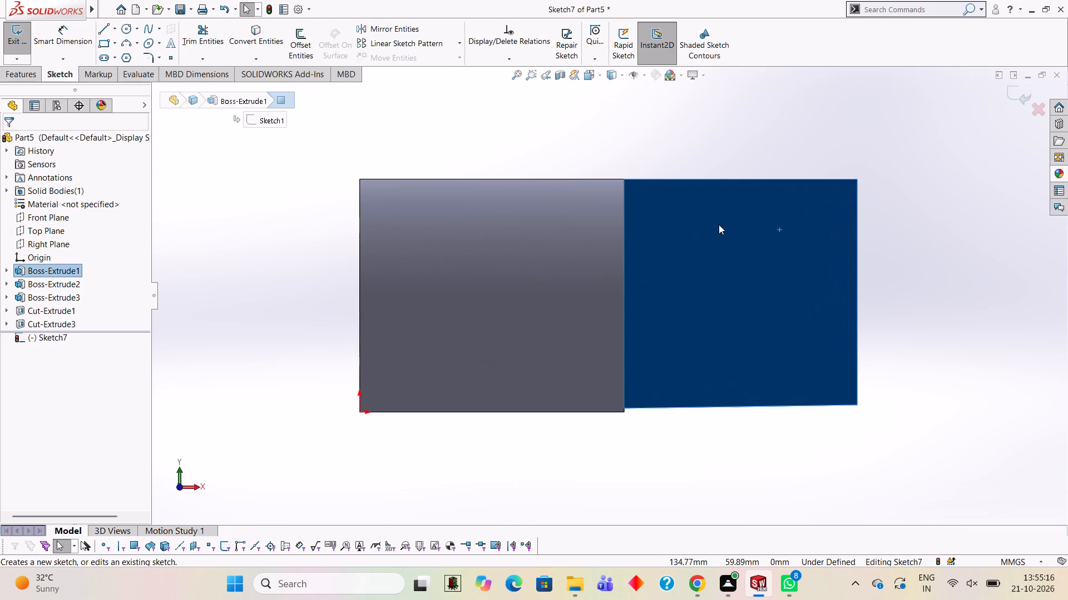
scroll(852, 263, up, 3)
scroll(851, 268, down, 3)
click(124, 30)
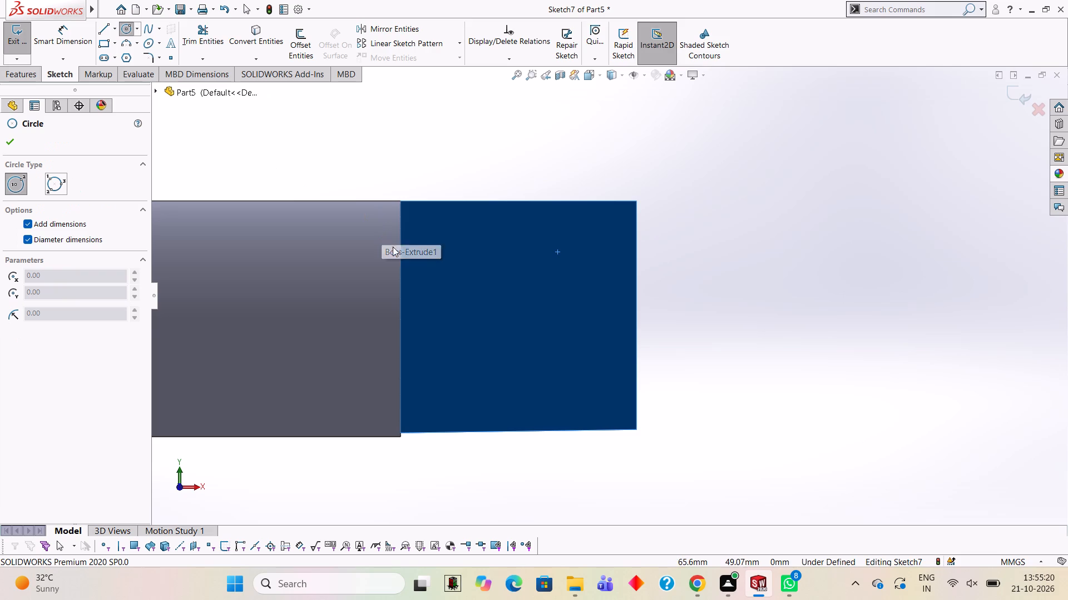
click(528, 319)
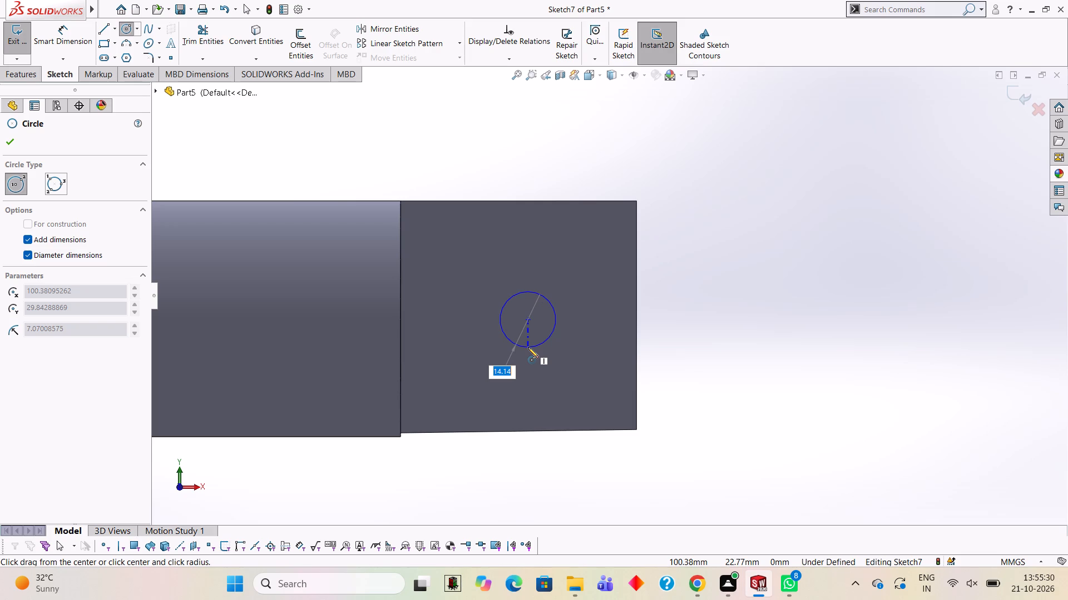
text(18)
key(Return)
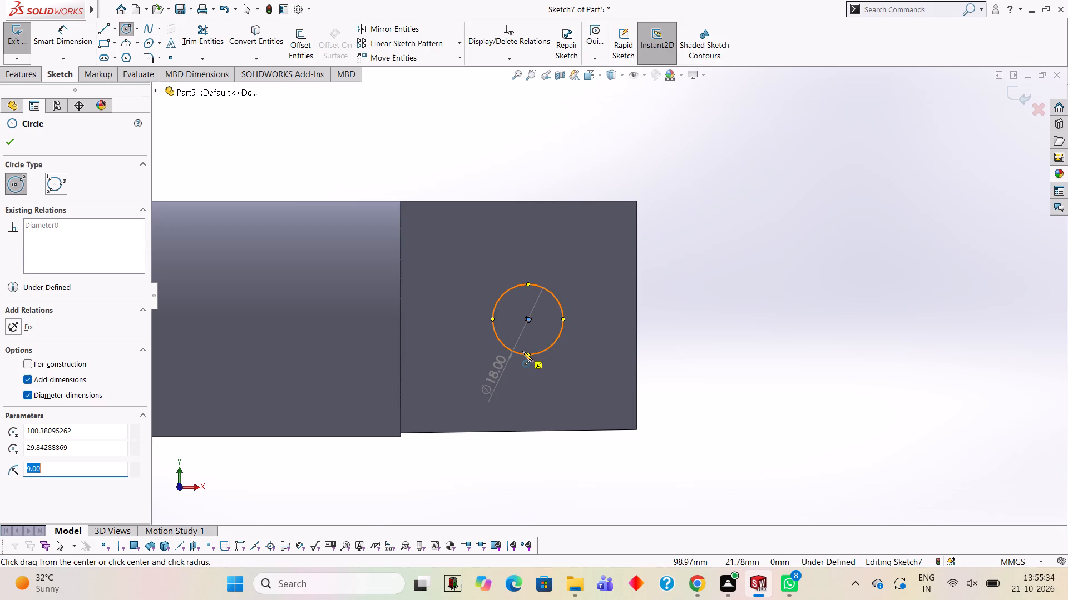
key(Escape)
key(Escape)
key(Escape)
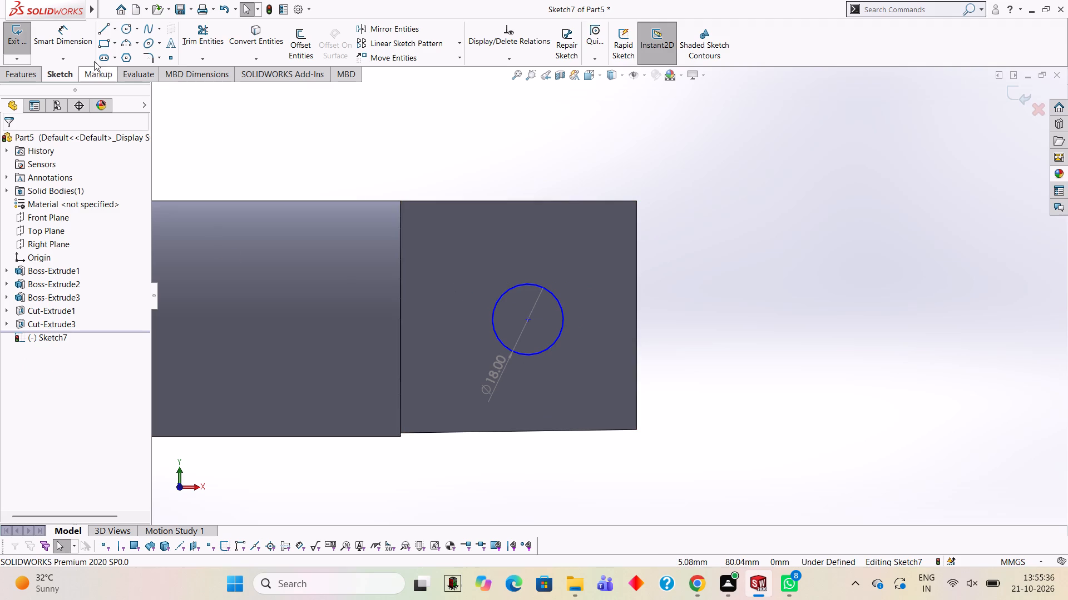
Dimension the circle's centre 24 mm from the block's outer vertical end edge.
click(80, 42)
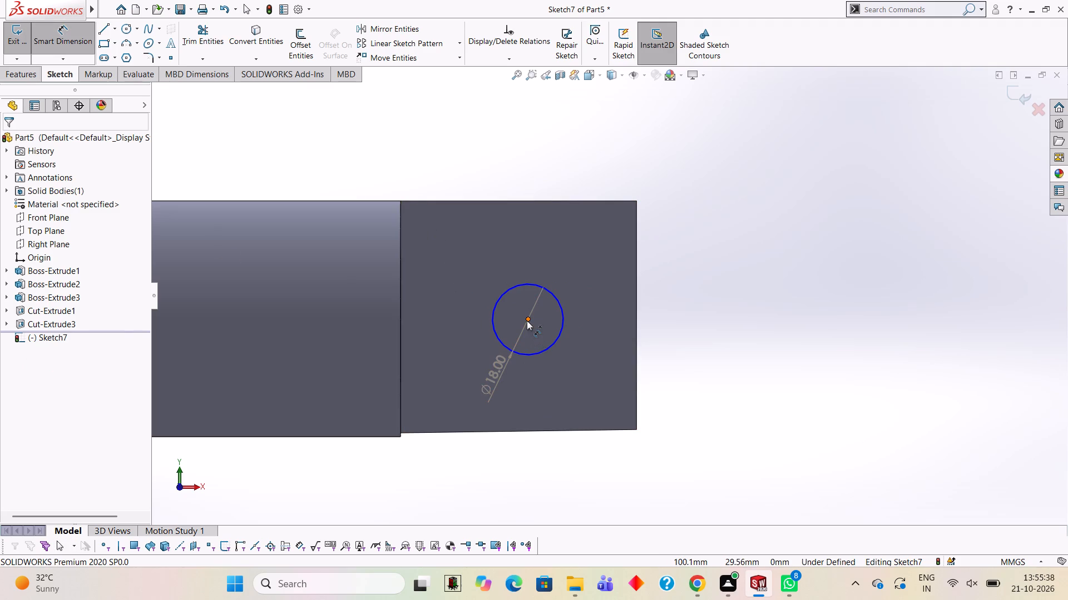
click(527, 321)
click(634, 321)
click(635, 322)
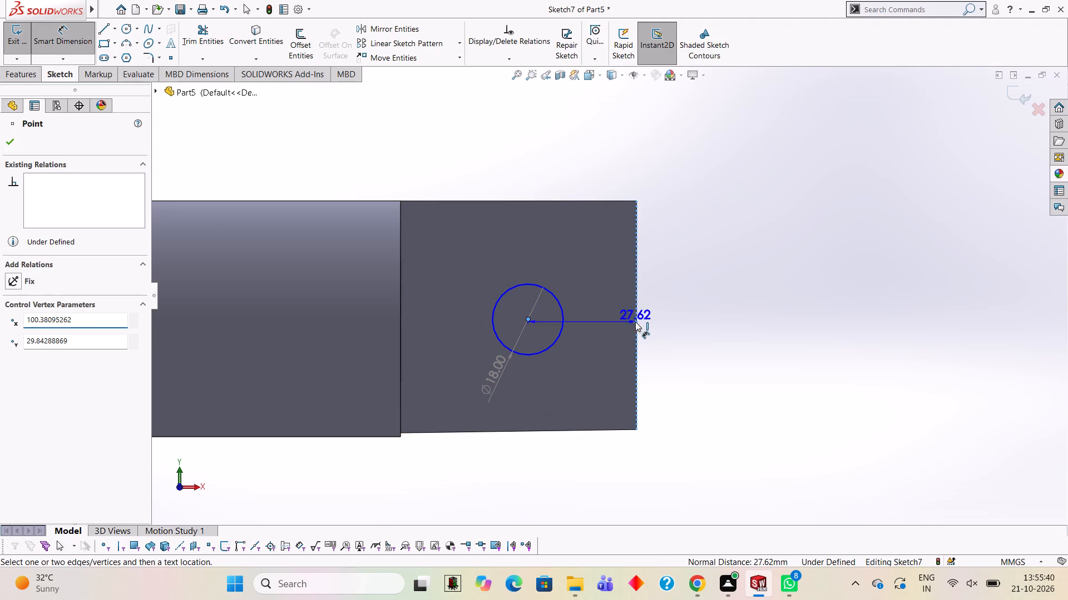
click(582, 159)
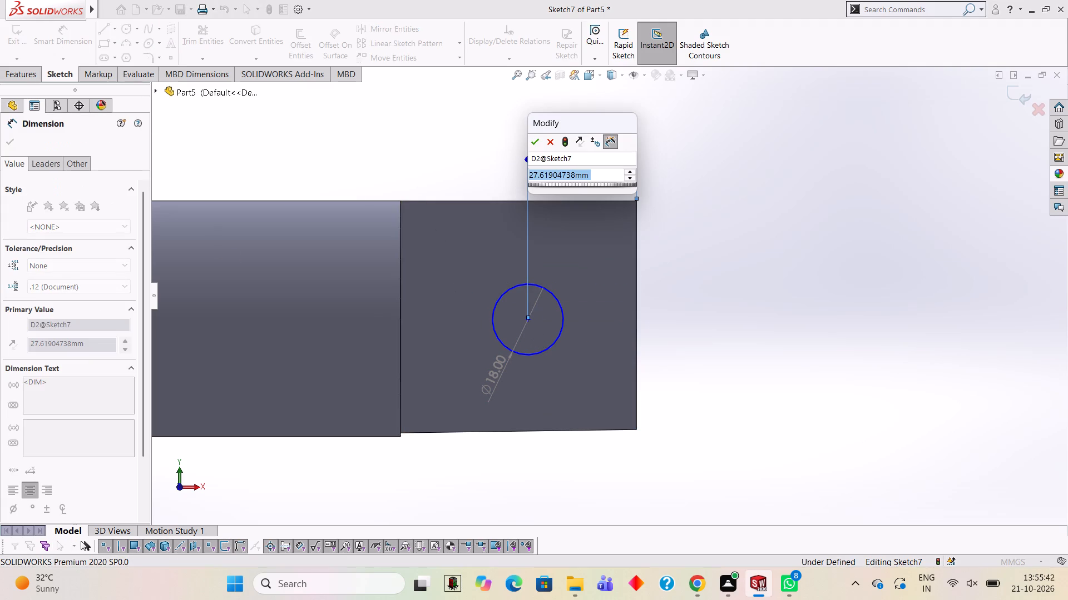
text(24)
key(Return)
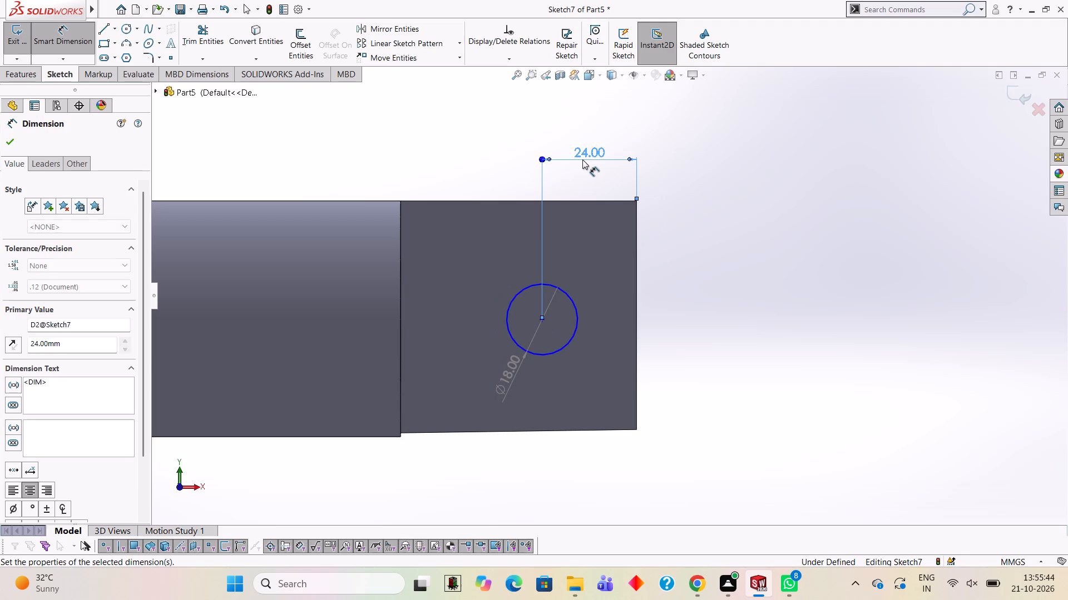
key(Escape)
key(Escape)
key(Escape)
key(Escape)
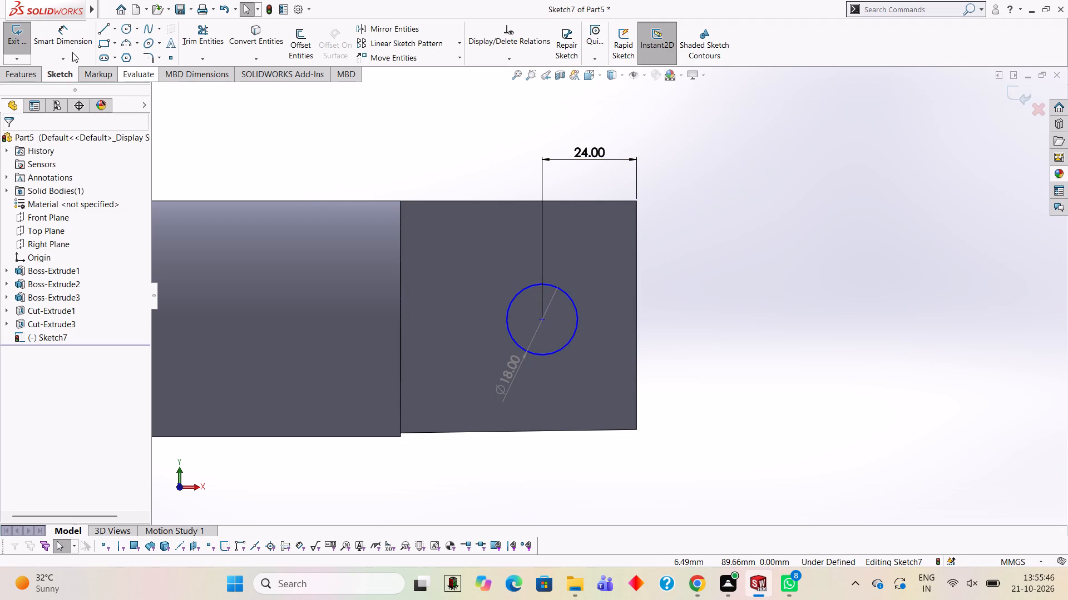
Dimension the circle's centre 30 mm from the lower edge of the block's front face.
click(83, 31)
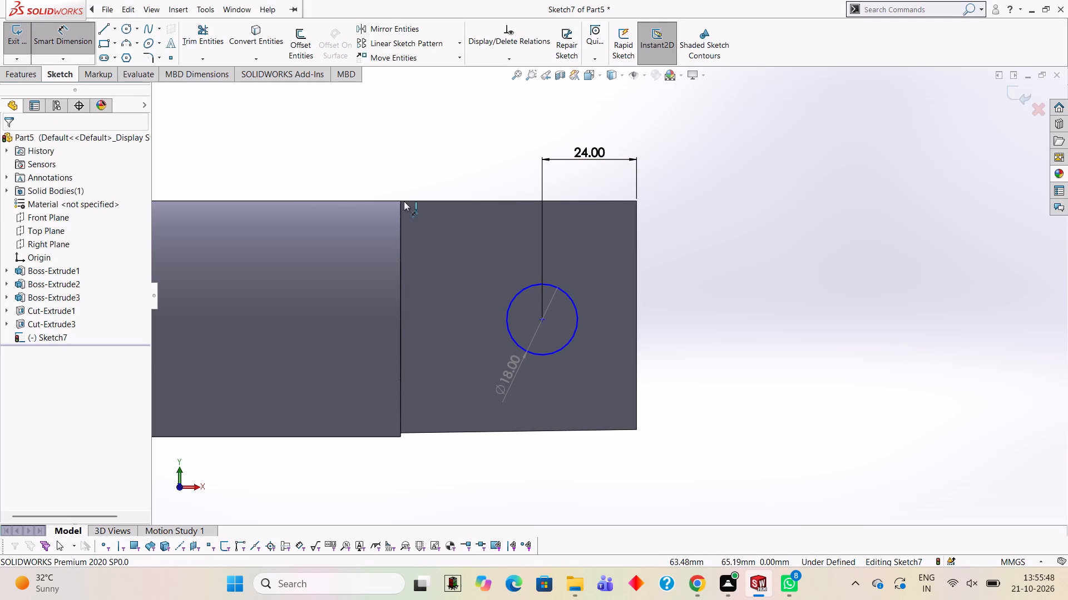
click(541, 317)
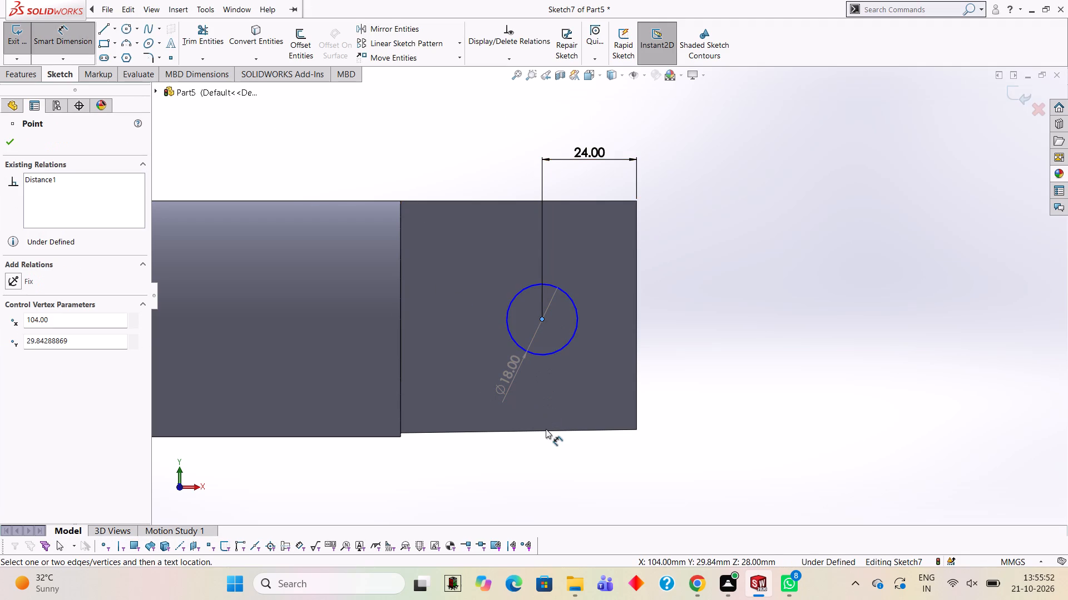
click(547, 431)
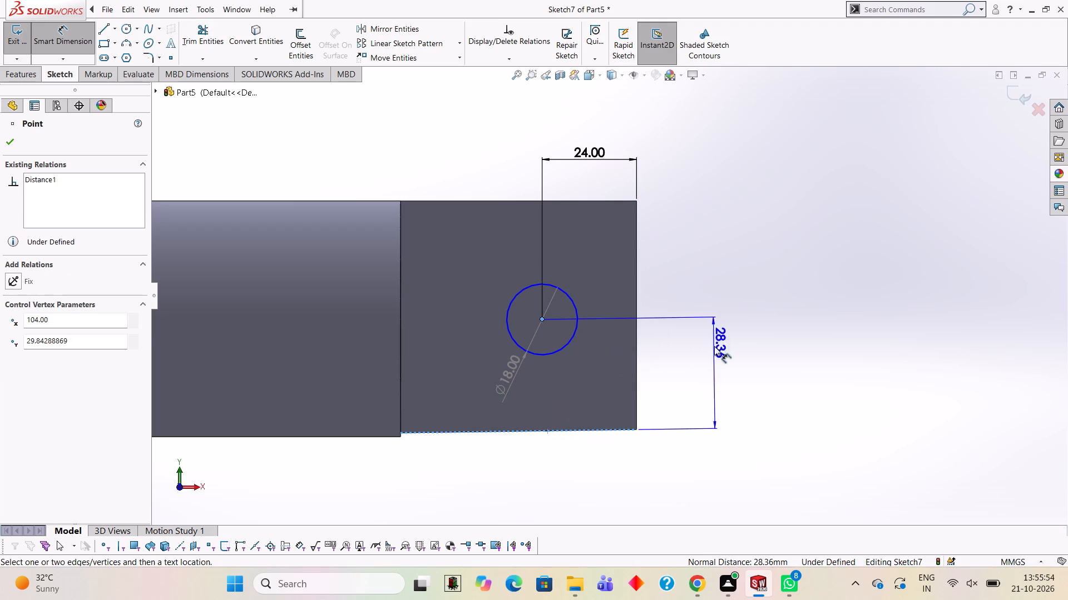
click(722, 371)
text(30)
key(Return)
key(Escape)
key(Escape)
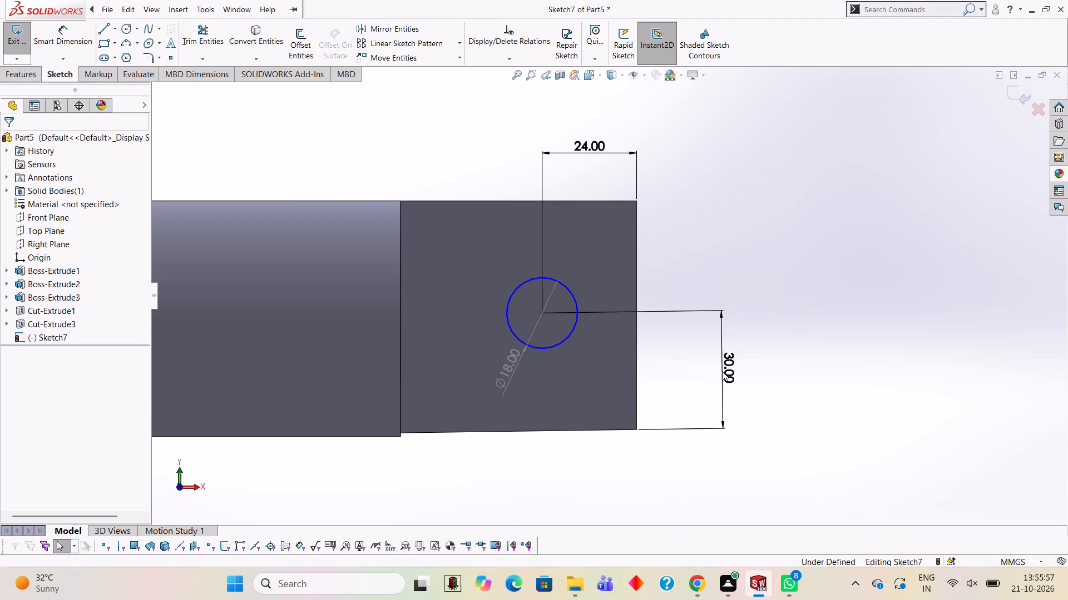
key(Escape)
key(Escape)
key(Escape)
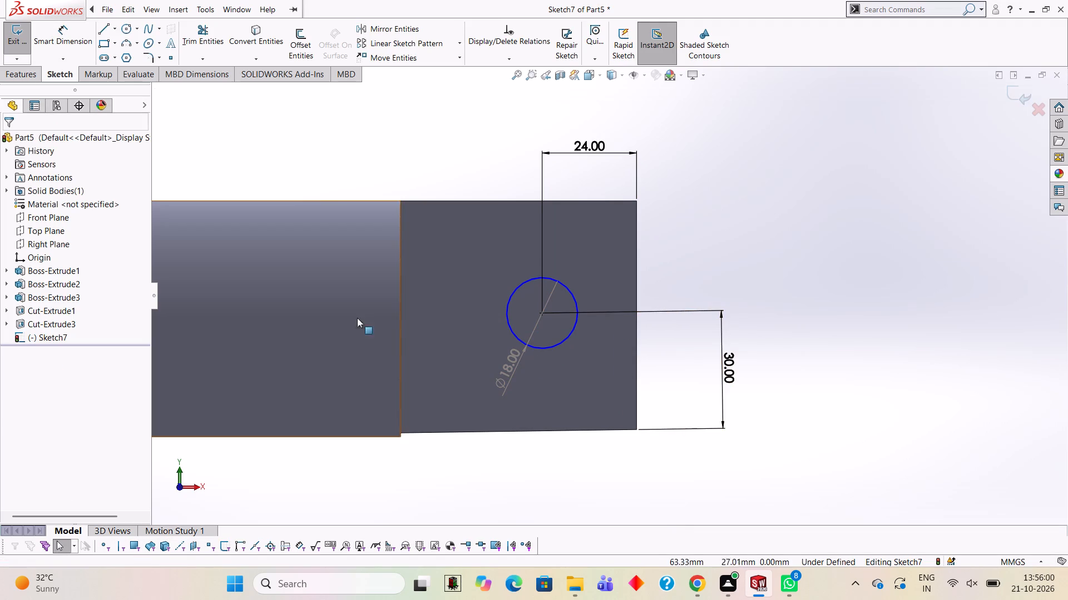
Cut-extrude the 18 mm circle through the block's front wall with a blind depth of 128 mm.
click(27, 73)
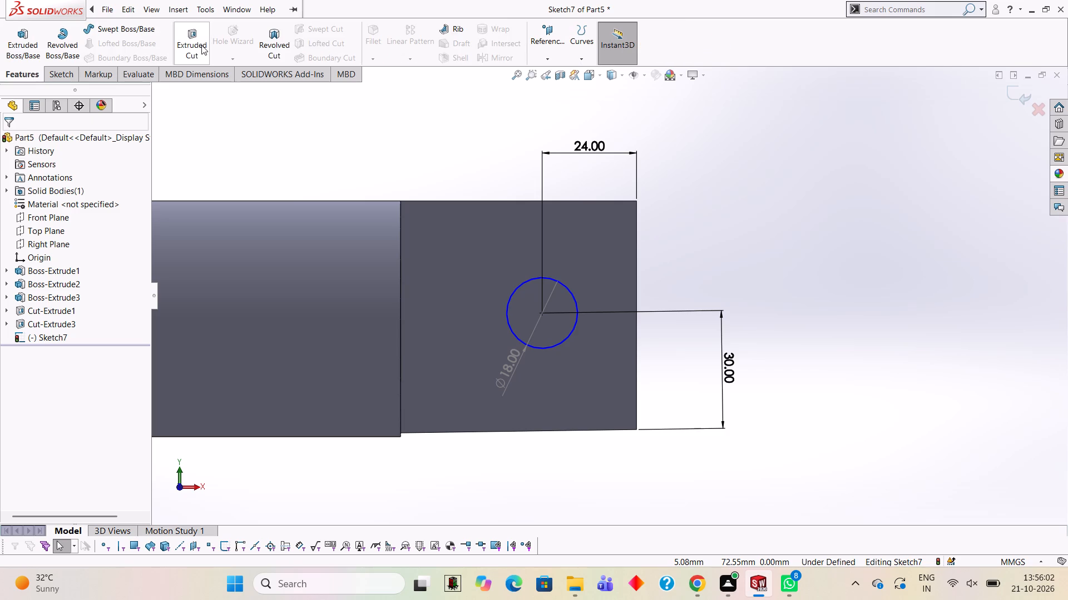
click(201, 45)
middle_drag(536, 219, 446, 223)
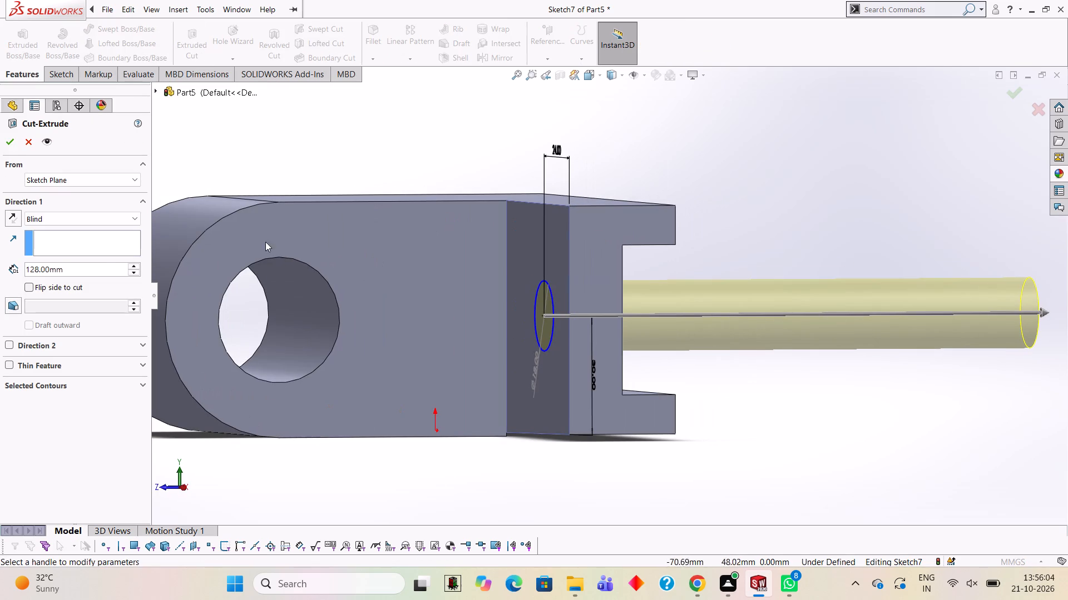
click(12, 147)
click(241, 137)
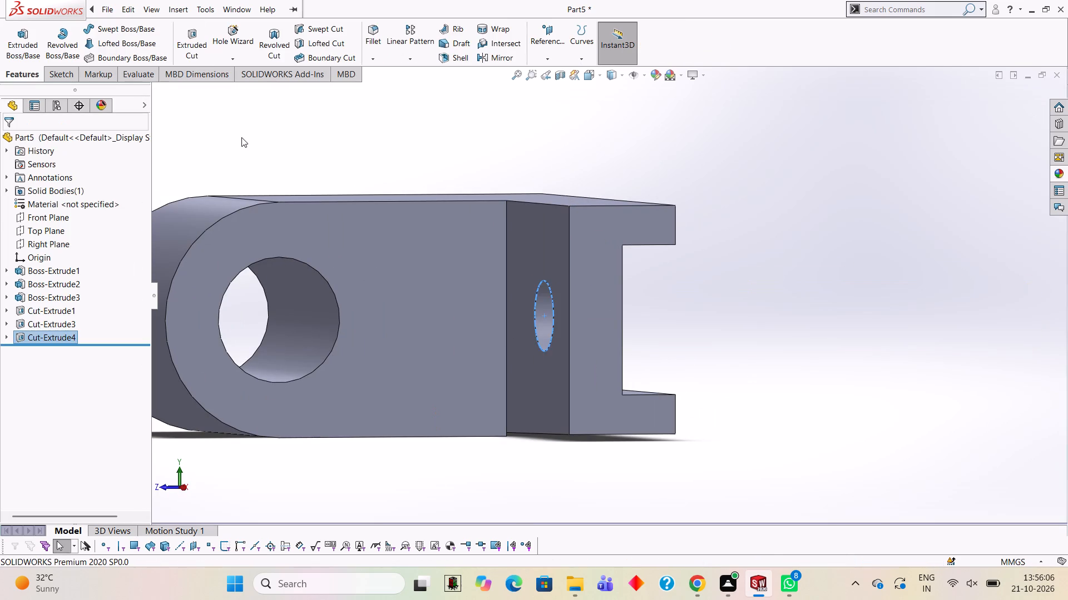
middle_drag(293, 158, 325, 174)
scroll(453, 243, up, 3)
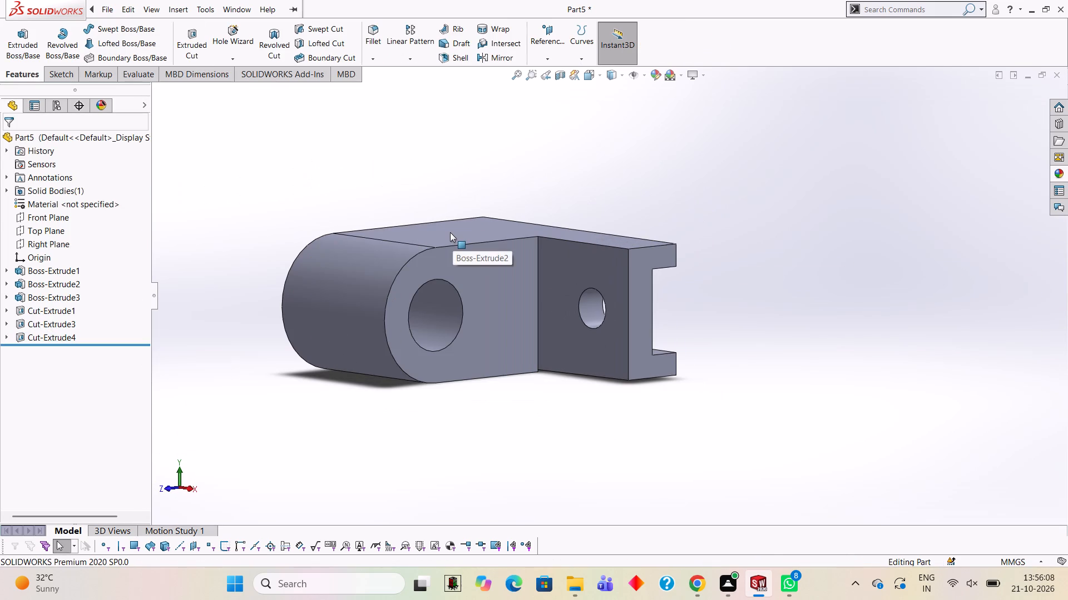
Start a sketch on the channel-notched end face around the bore and draw an 88 mm line along its upper straight edge.
middle_drag(546, 312, 522, 226)
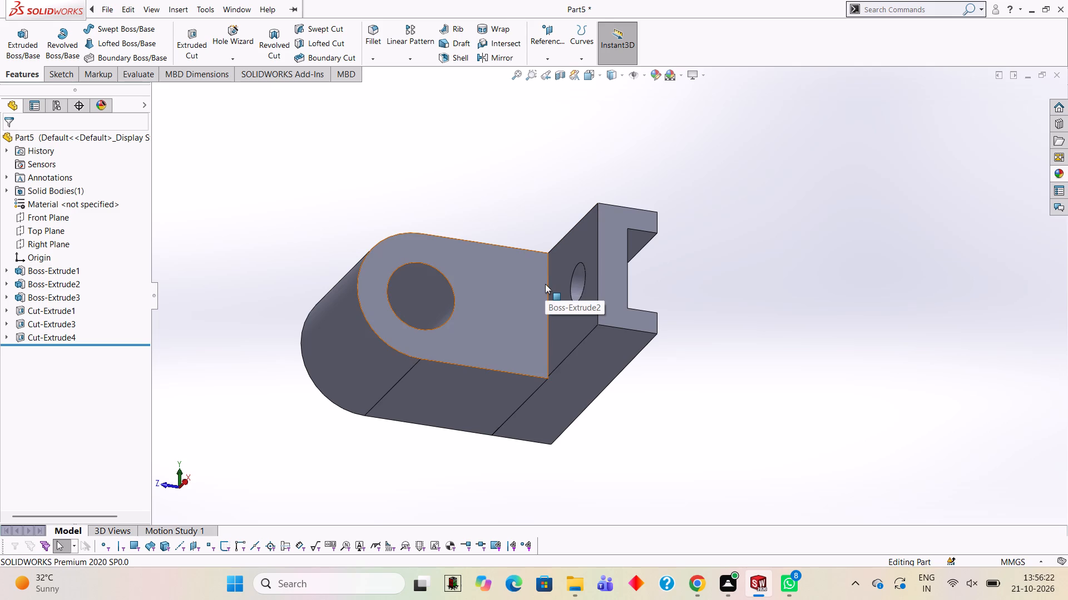
middle_drag(439, 274, 477, 294)
middle_drag(448, 271, 456, 276)
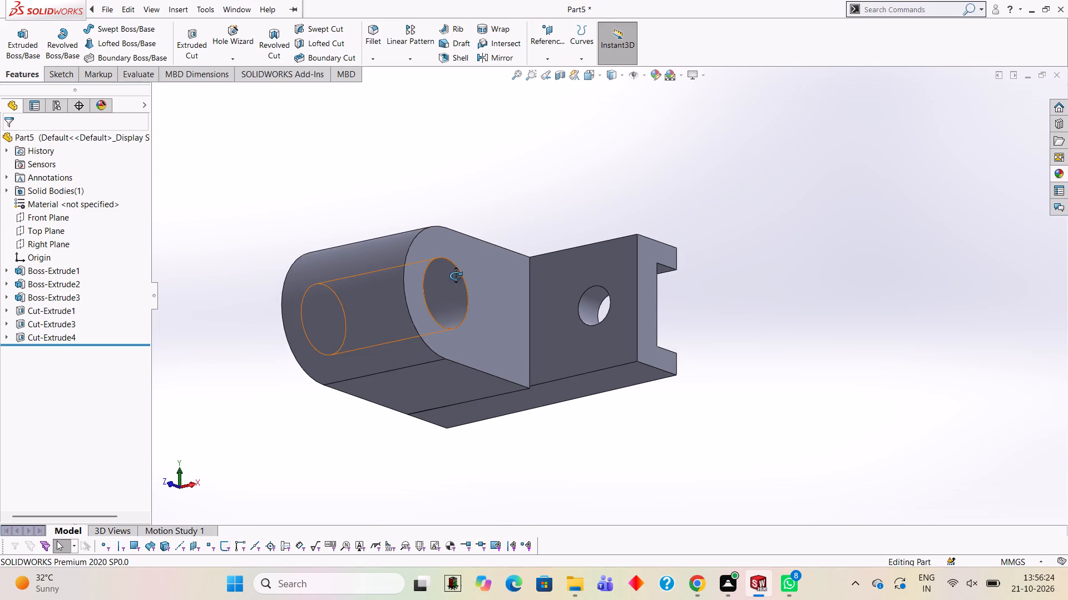
middle_drag(456, 276, 473, 286)
middle_drag(434, 269, 457, 249)
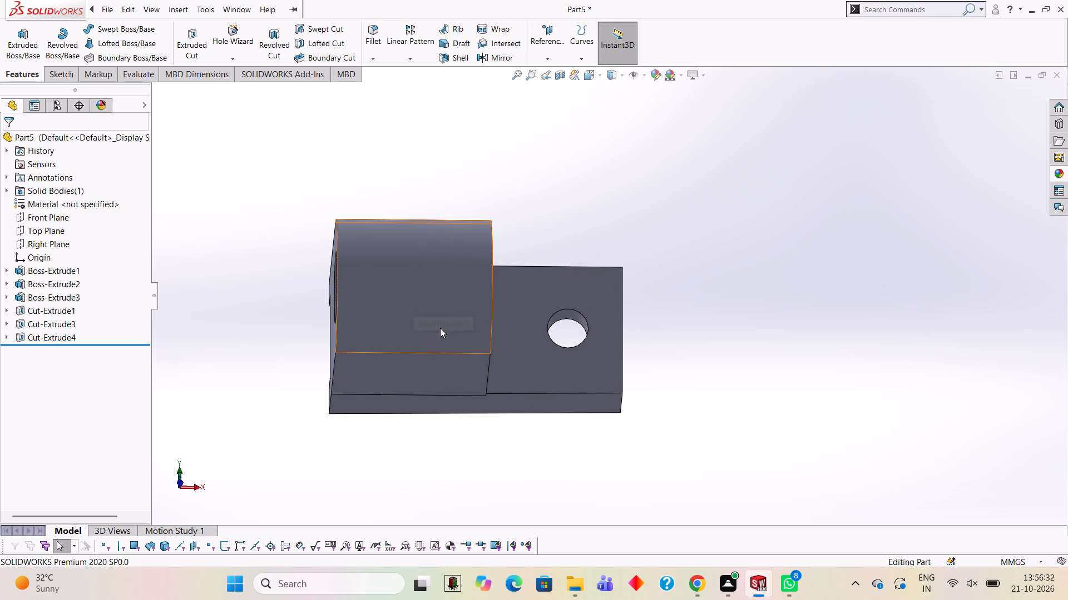
middle_drag(448, 303, 511, 335)
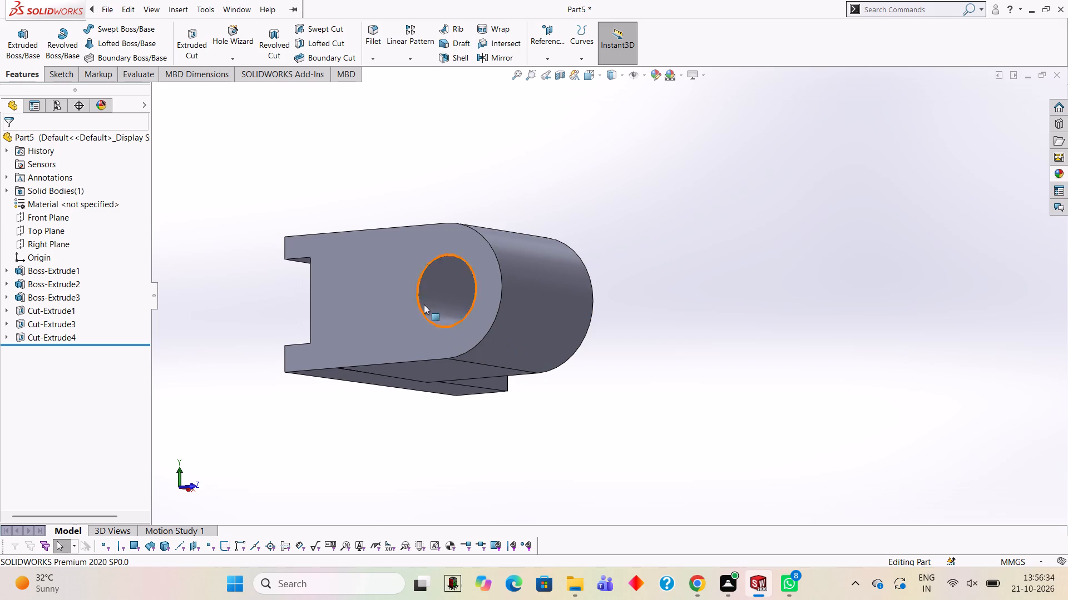
click(376, 271)
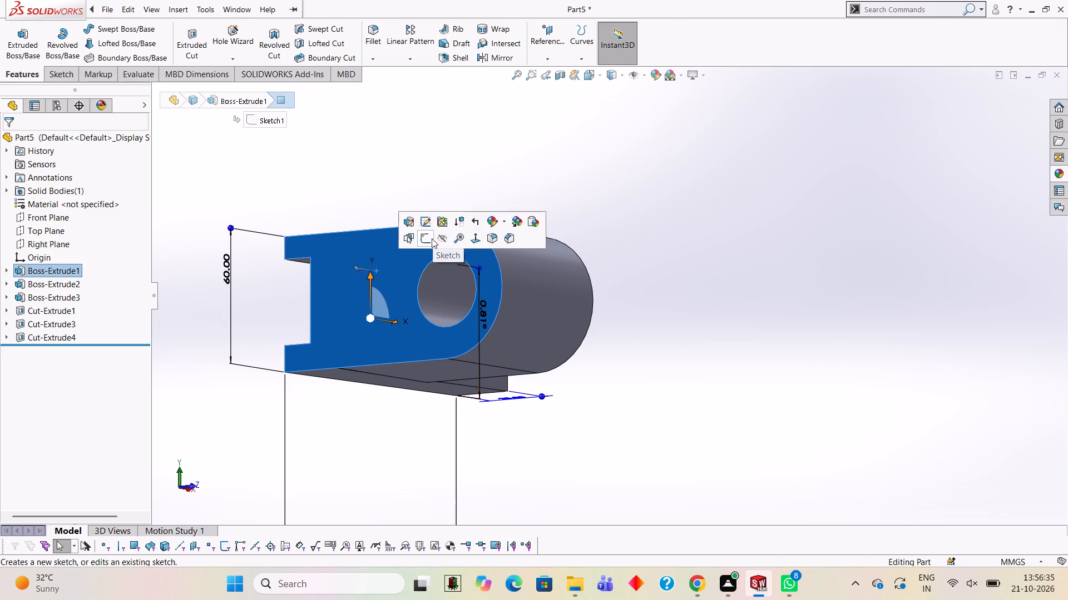
click(432, 238)
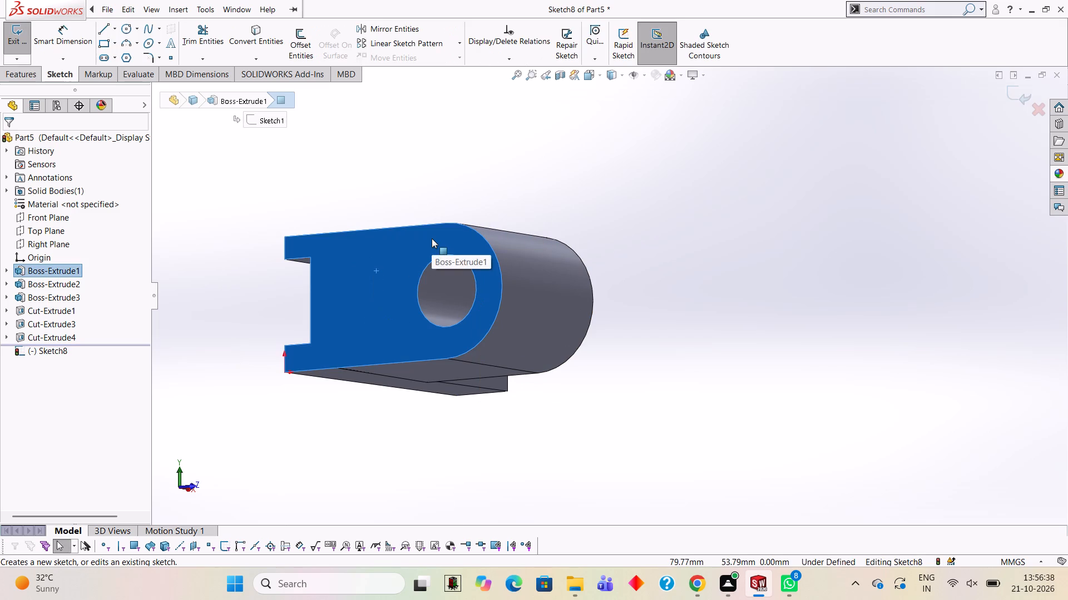
key(ctrl+8)
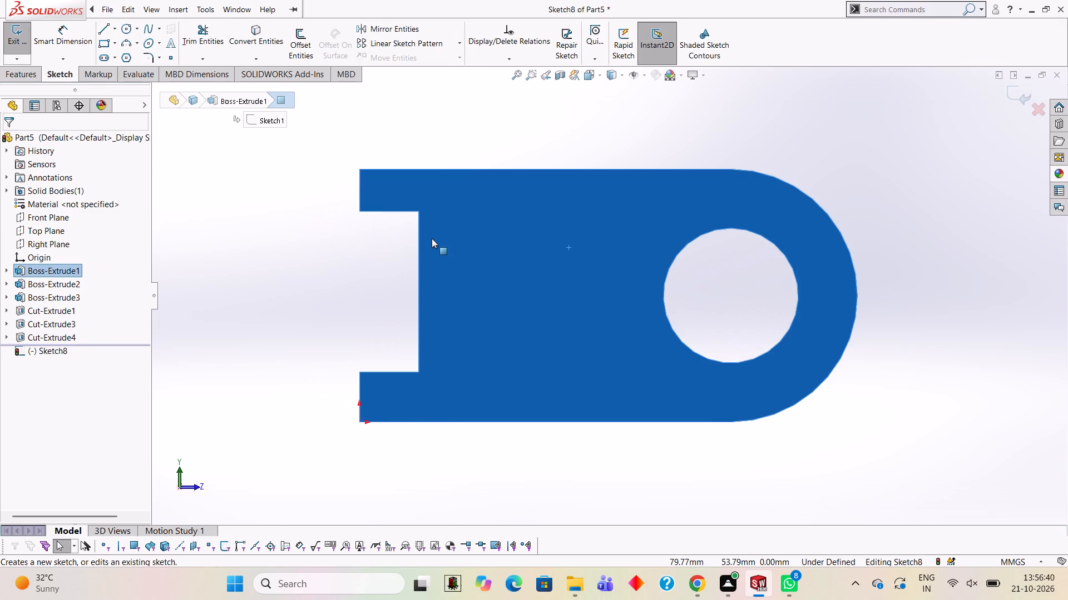
scroll(597, 258, up, 3)
scroll(640, 240, down, 3)
scroll(667, 268, up, 3)
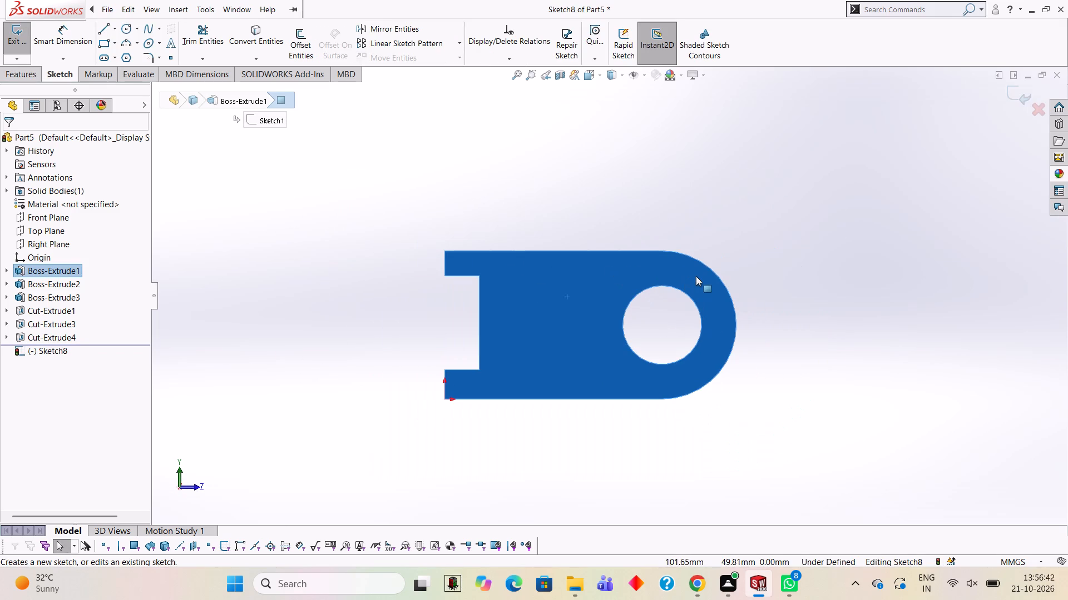
scroll(765, 291, up, 1)
scroll(765, 290, down, 1)
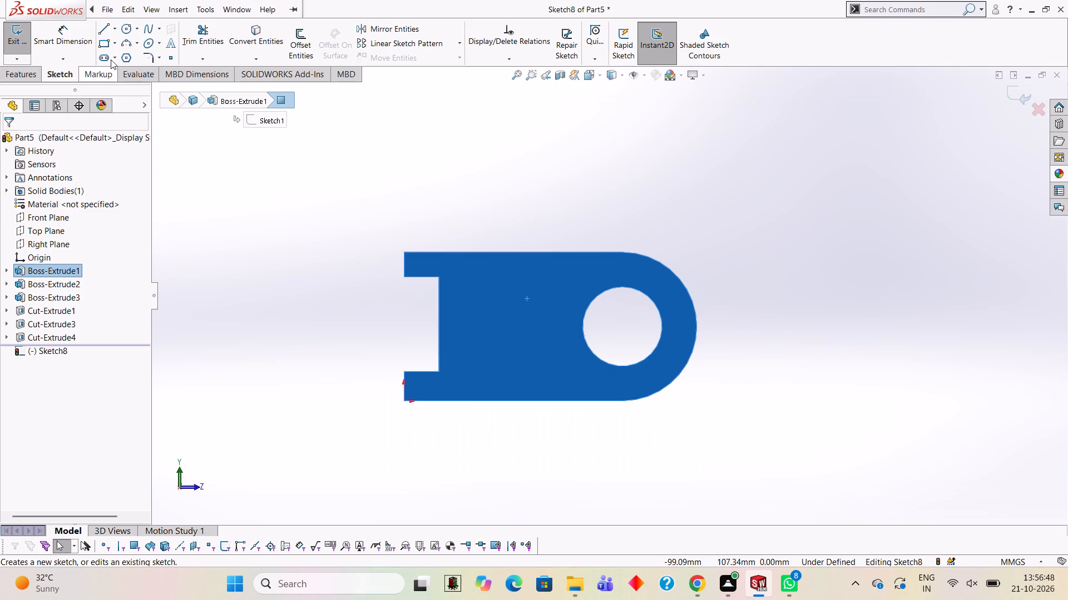
click(103, 32)
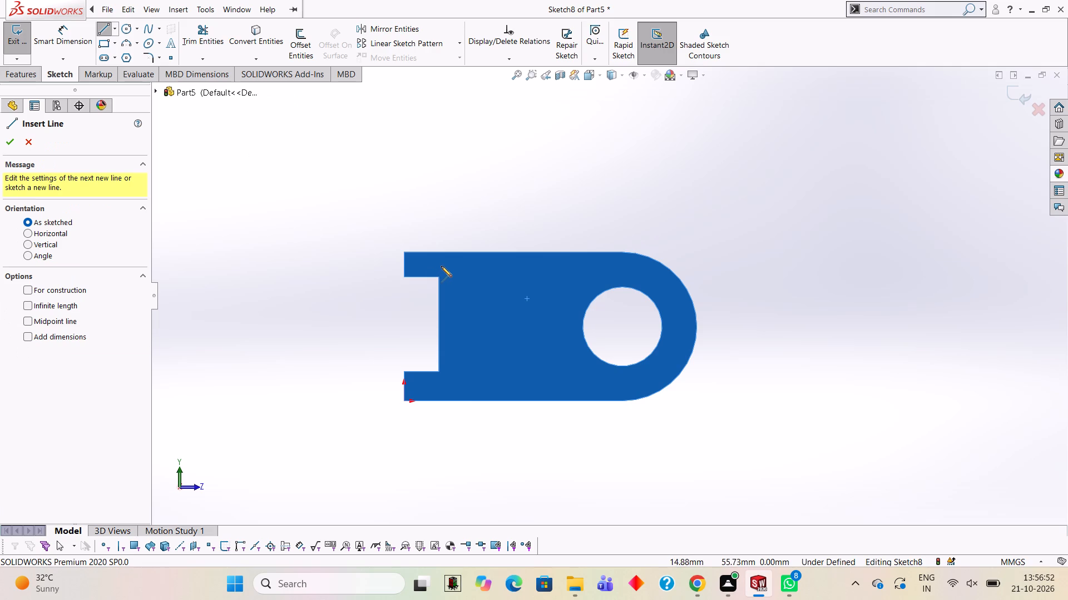
click(404, 252)
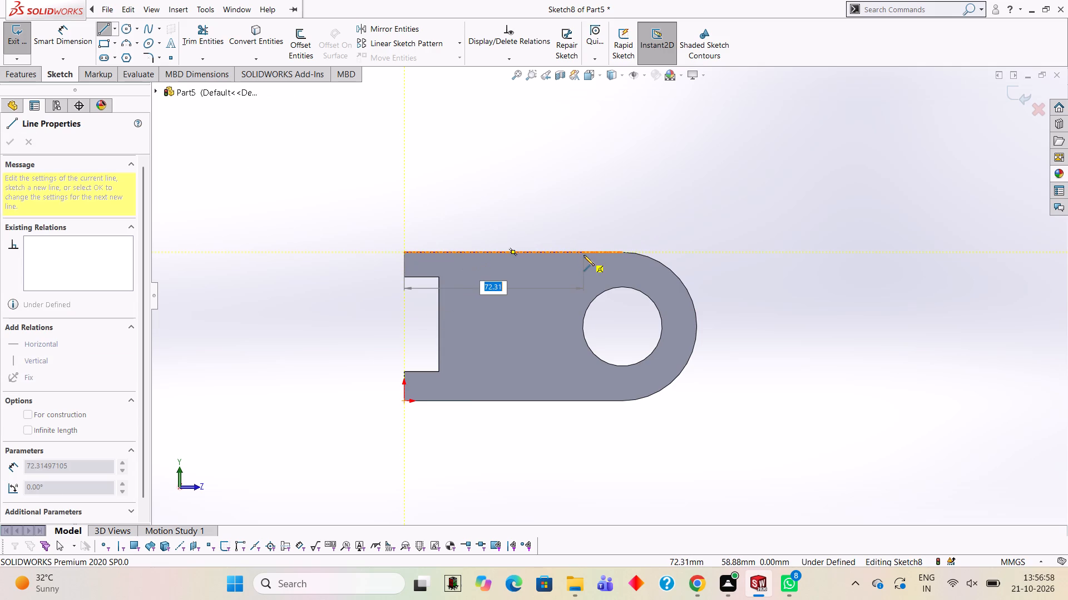
click(621, 251)
key(Escape)
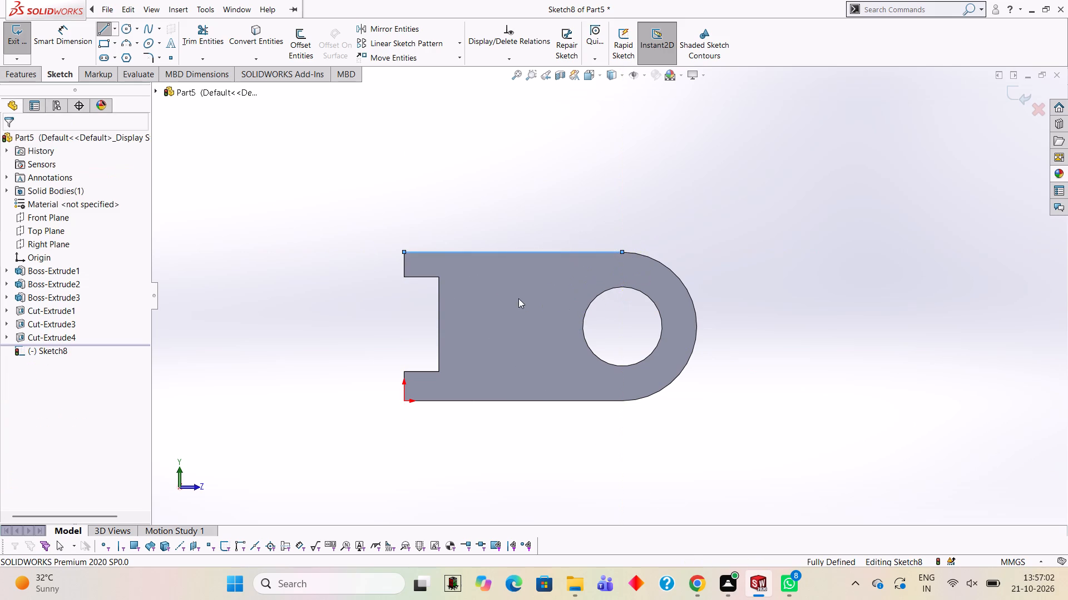
Draw an 88 mm horizontal line along the face's lower edge, from the origin to the start of the rounded end.
click(101, 34)
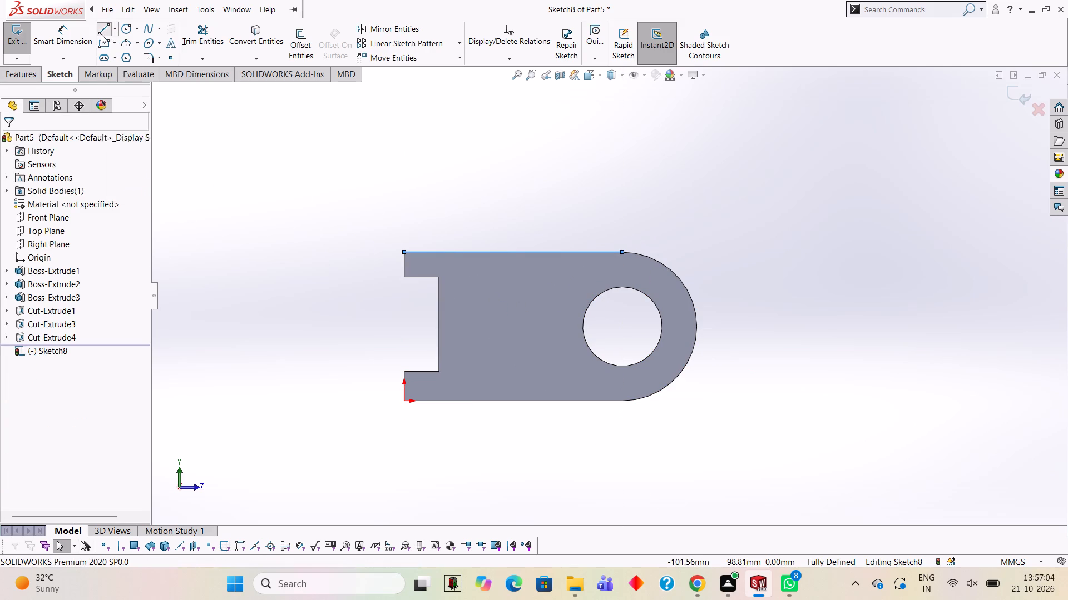
click(404, 403)
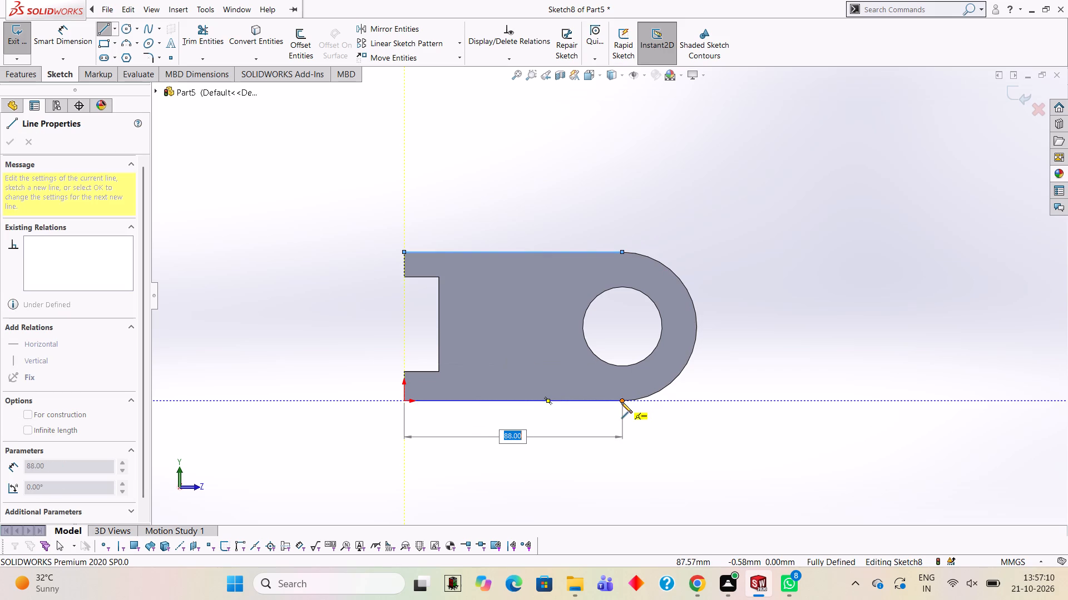
click(621, 402)
key(Escape)
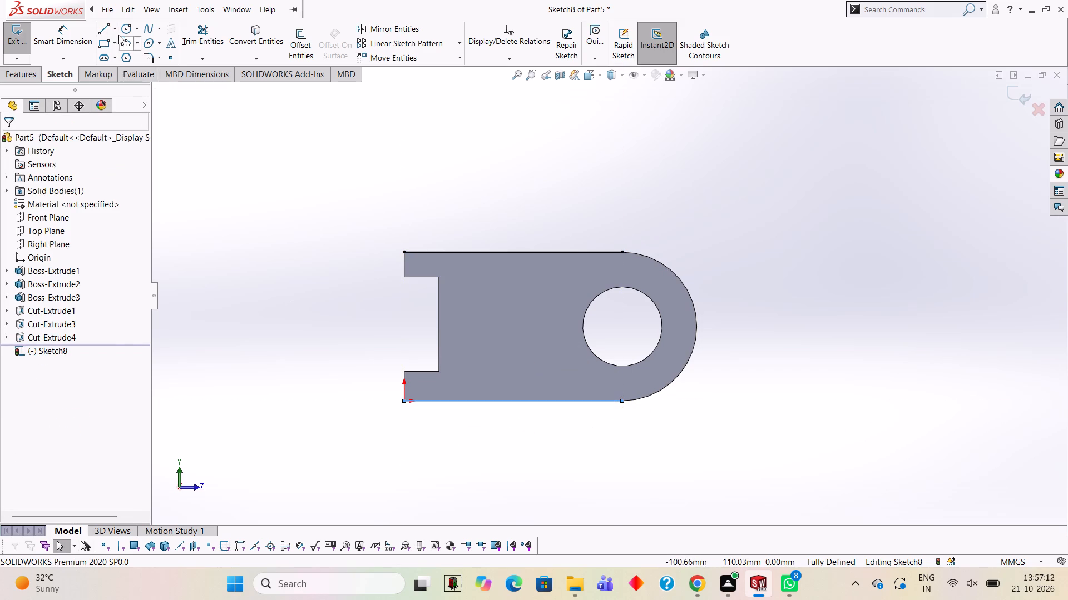
key(Escape)
Trace the notched edge with connected lines from the upper line's start to the origin, following the 14 mm deep channel.
click(106, 27)
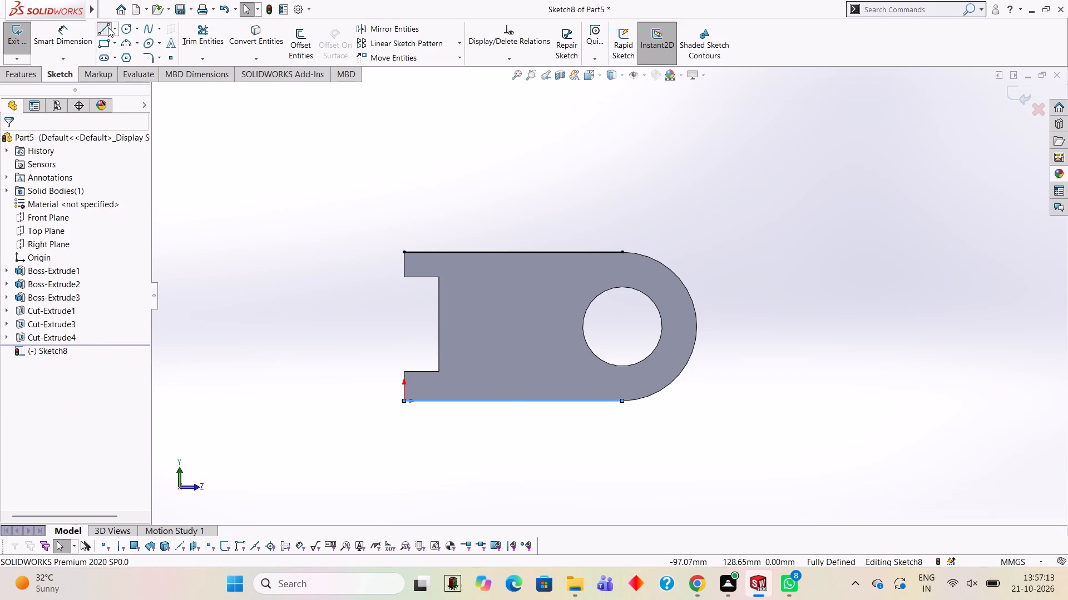
click(403, 252)
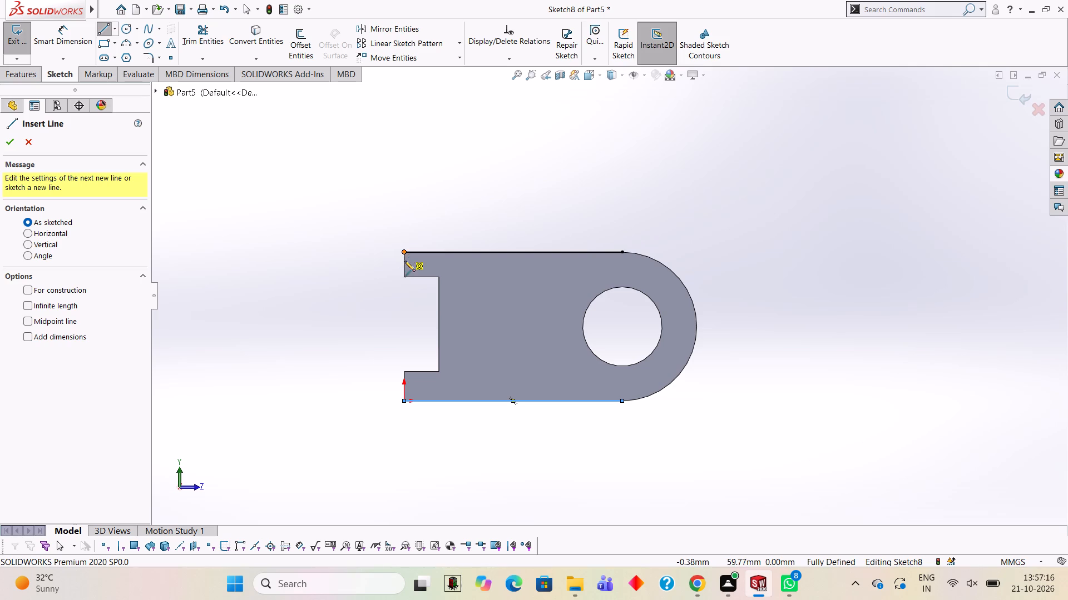
click(403, 275)
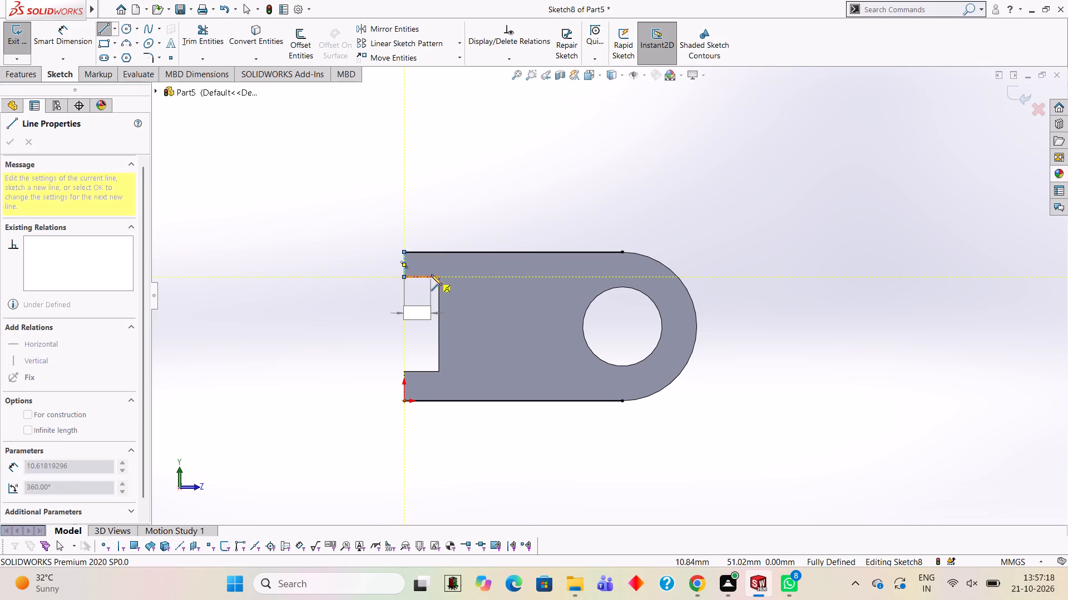
click(440, 278)
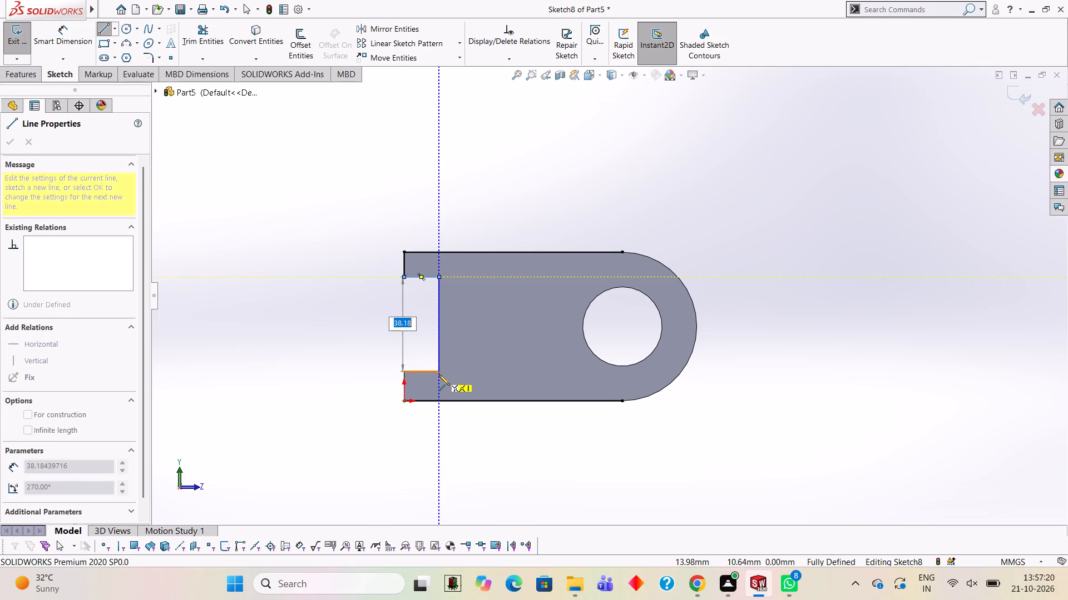
click(439, 373)
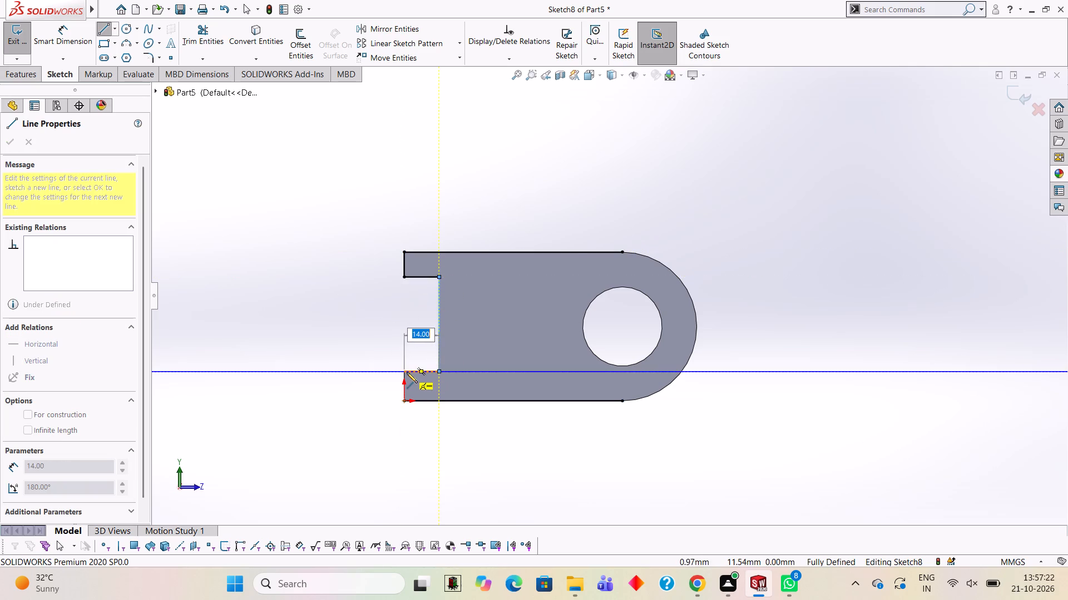
click(405, 372)
click(404, 401)
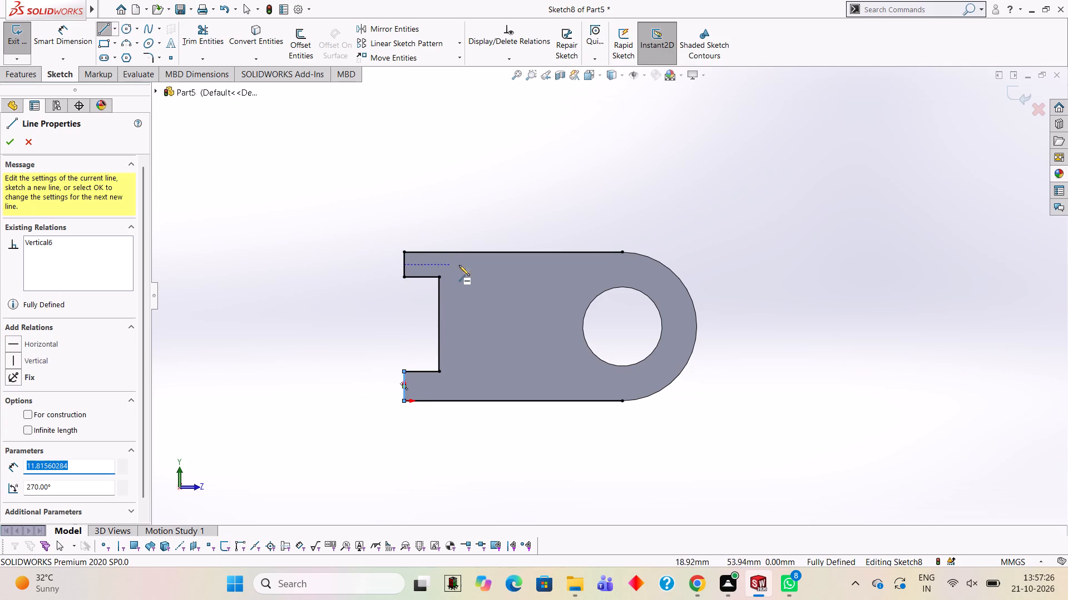
Draw a 60 mm diameter circle concentric with the bore on the end face.
click(128, 28)
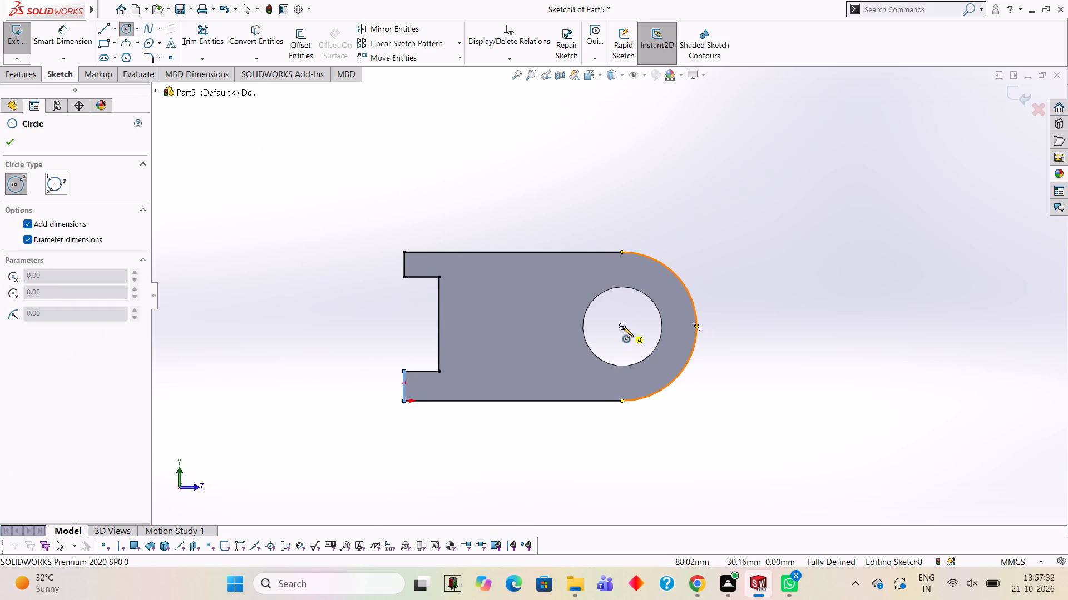
click(620, 325)
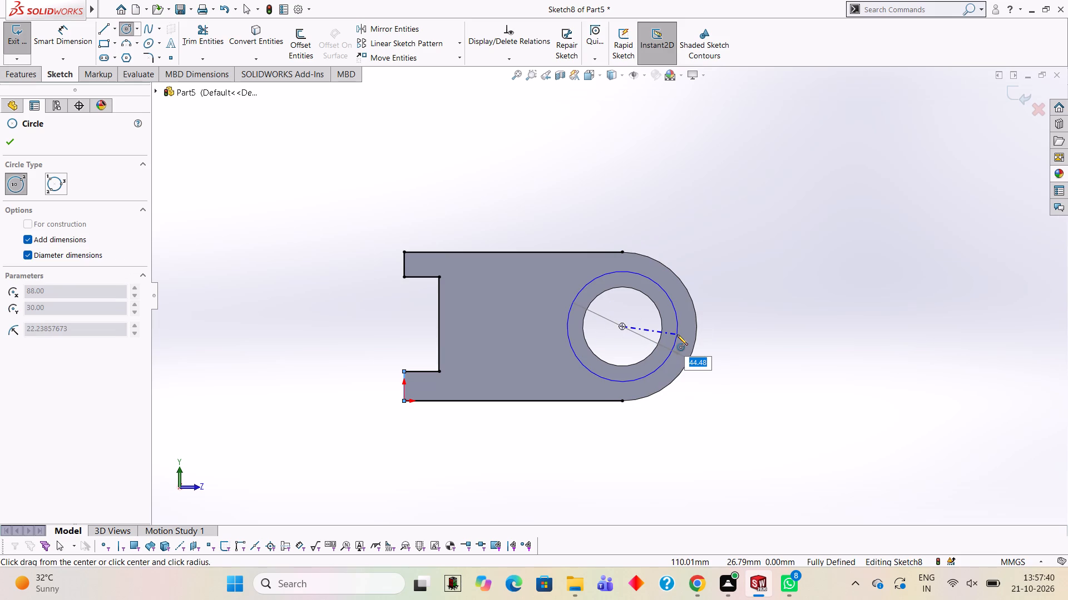
text(60)
key(Return)
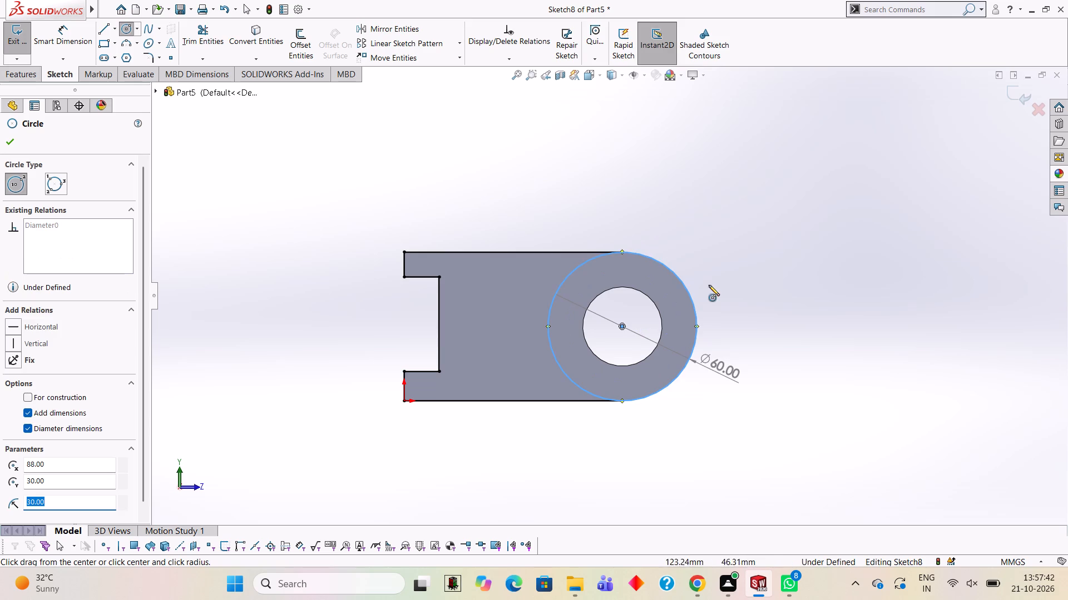
Trim away the circle's outer half along the rounded end, keeping the arc that faces the channel.
click(211, 47)
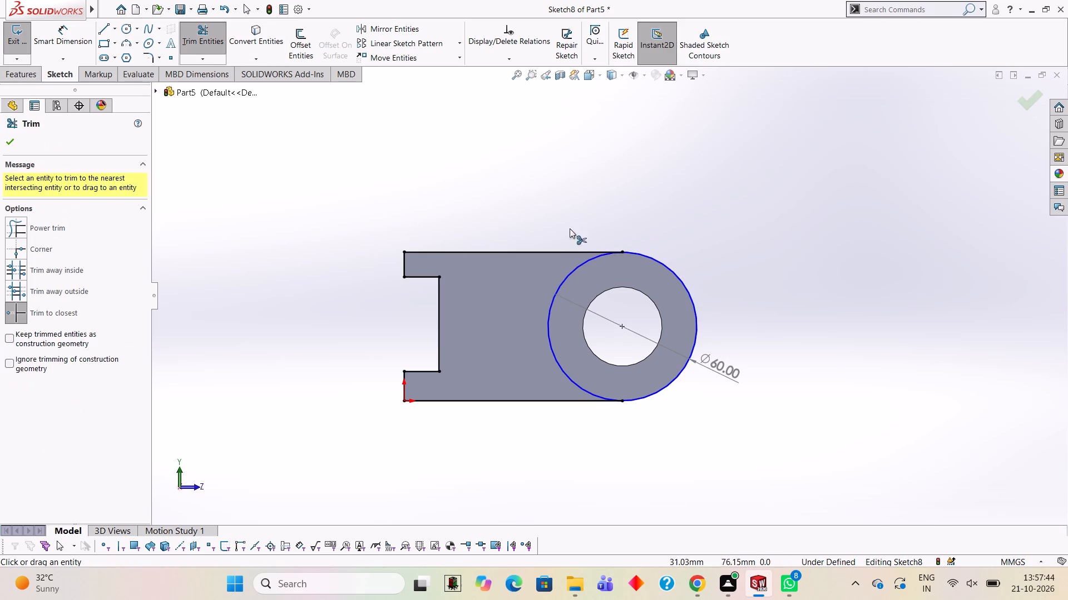
click(694, 301)
middle_drag(746, 284, 680, 249)
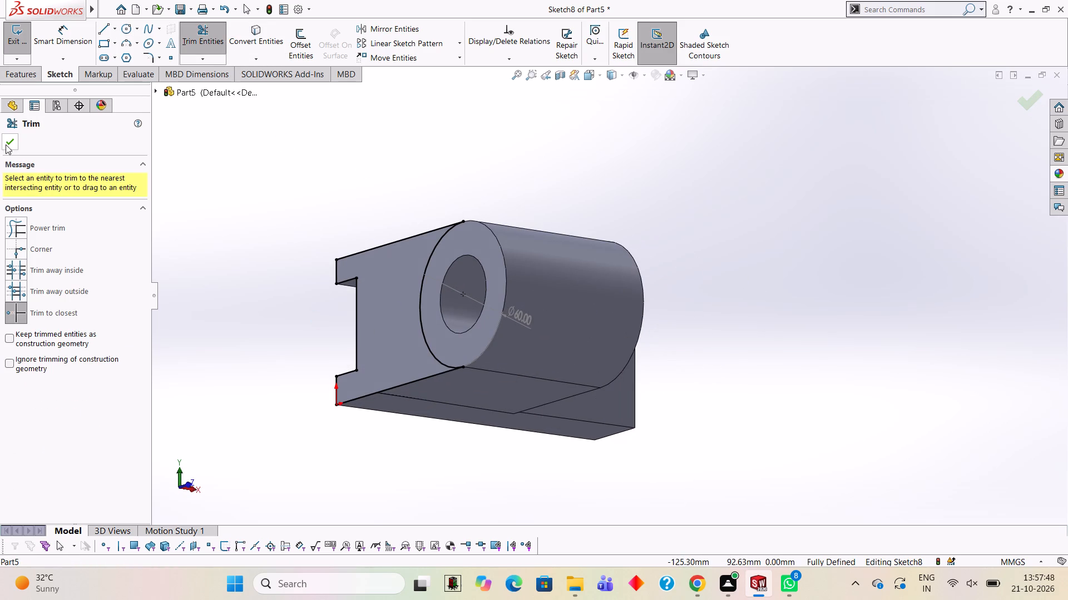
click(11, 146)
Cut-extrude the profile beside the round boss with a blind depth of 8 mm.
click(16, 74)
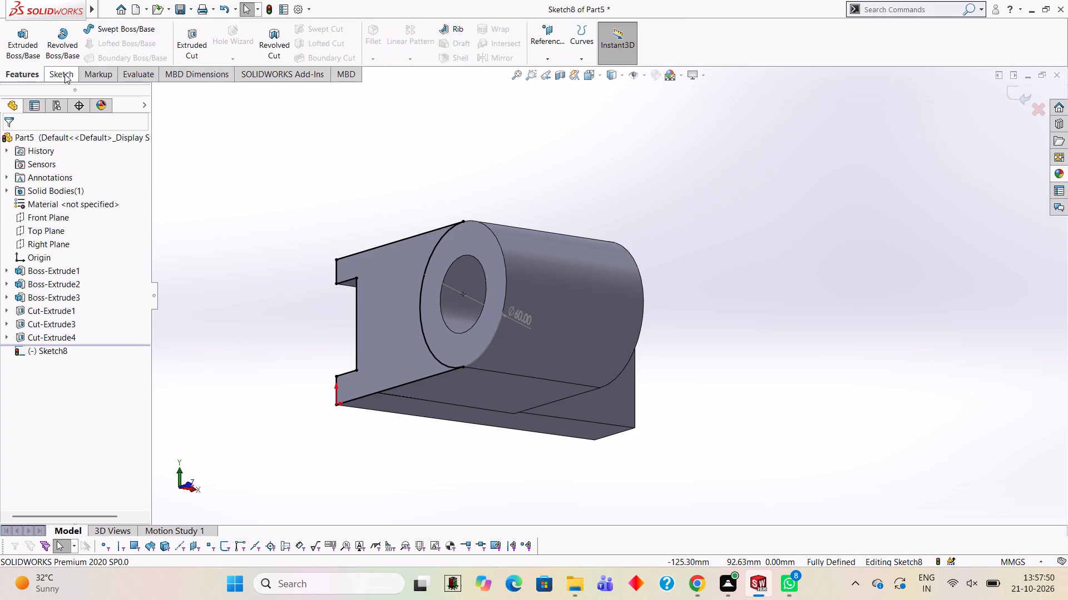
click(184, 47)
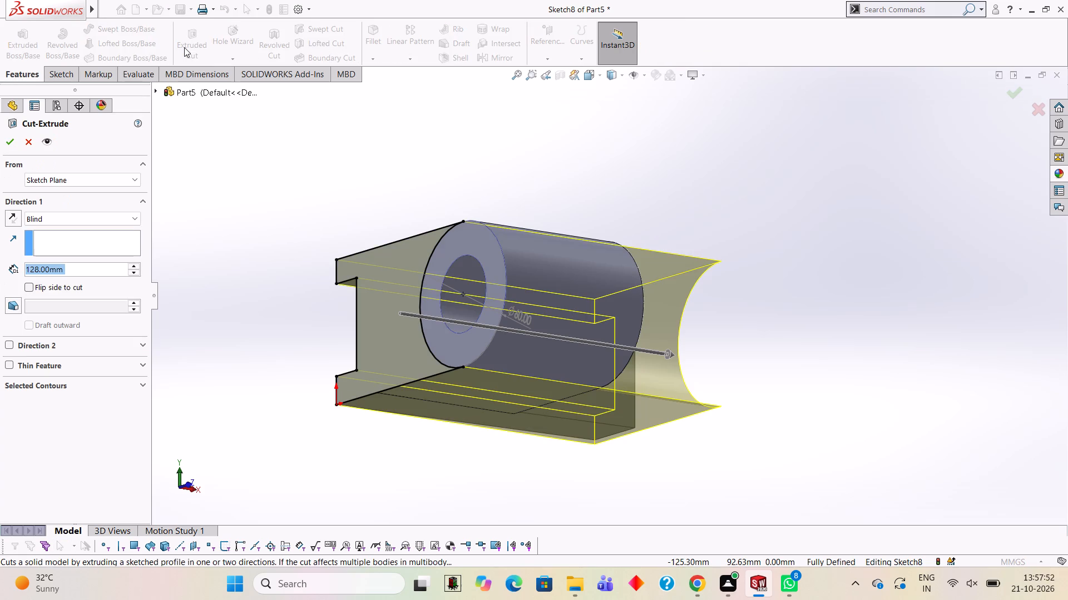
key(8)
key(Return)
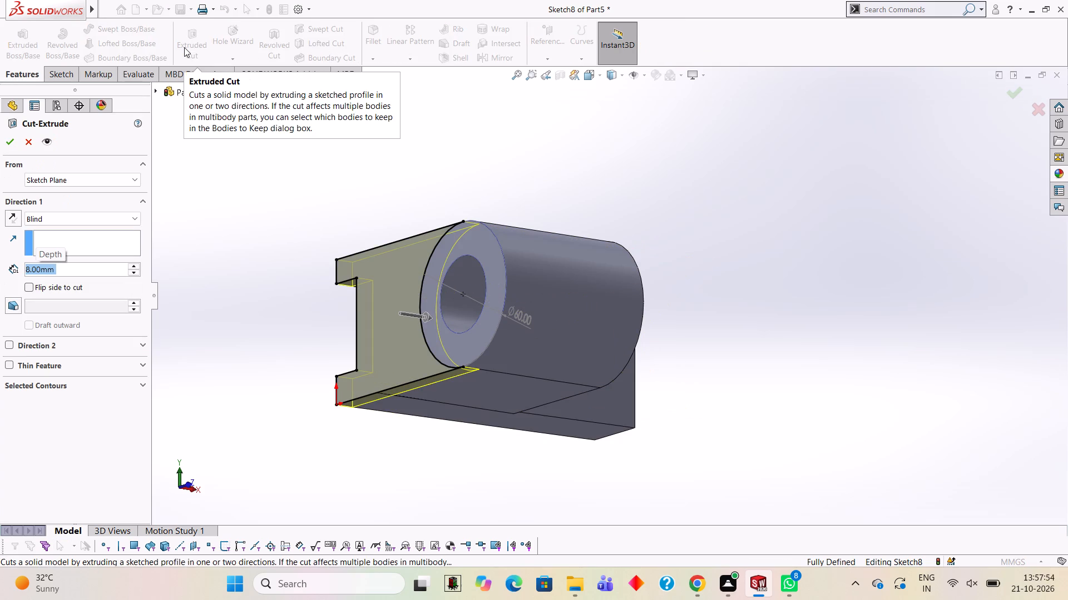
click(7, 142)
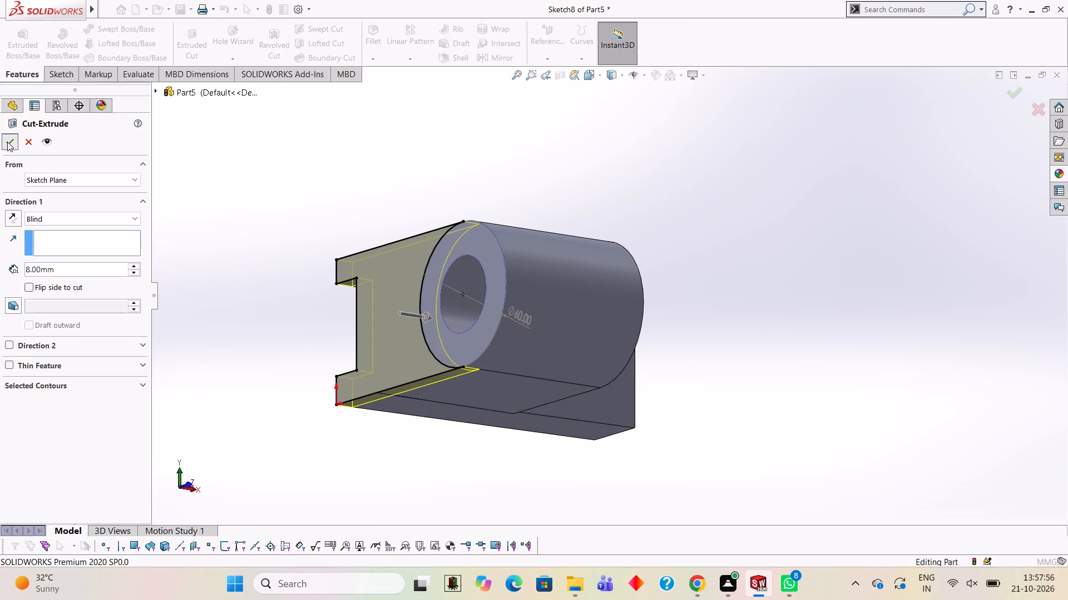
click(224, 194)
Examine the part from several angles after the cut, ending on the boss's opposite end face beside the 18 mm hole.
middle_drag(504, 265, 419, 191)
scroll(419, 191, down, 1)
scroll(518, 282, up, 2)
middle_drag(589, 283, 626, 300)
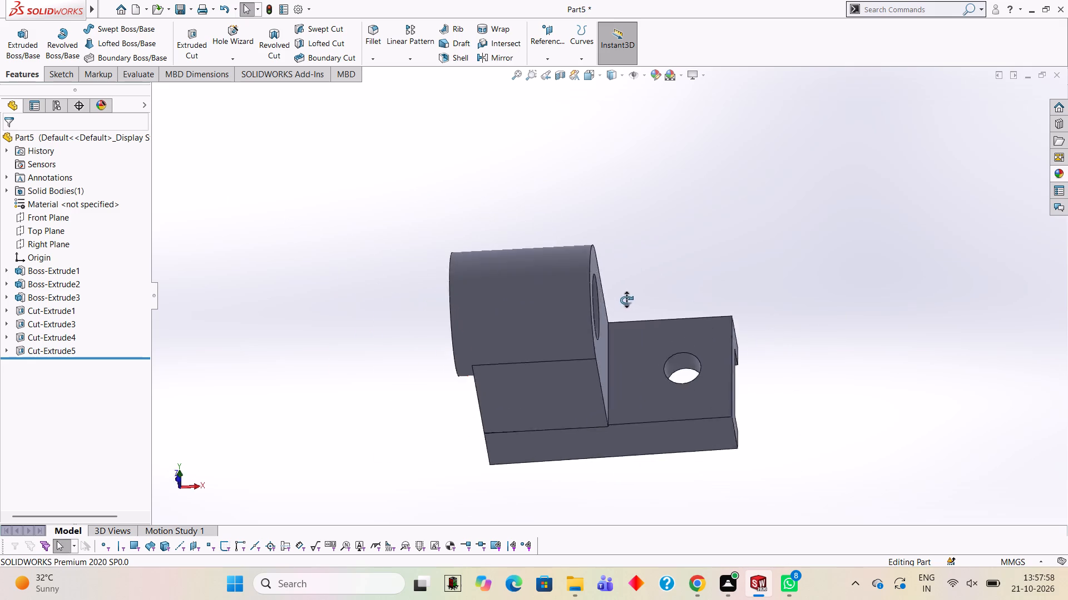
middle_drag(626, 300, 609, 226)
middle_drag(622, 293, 627, 280)
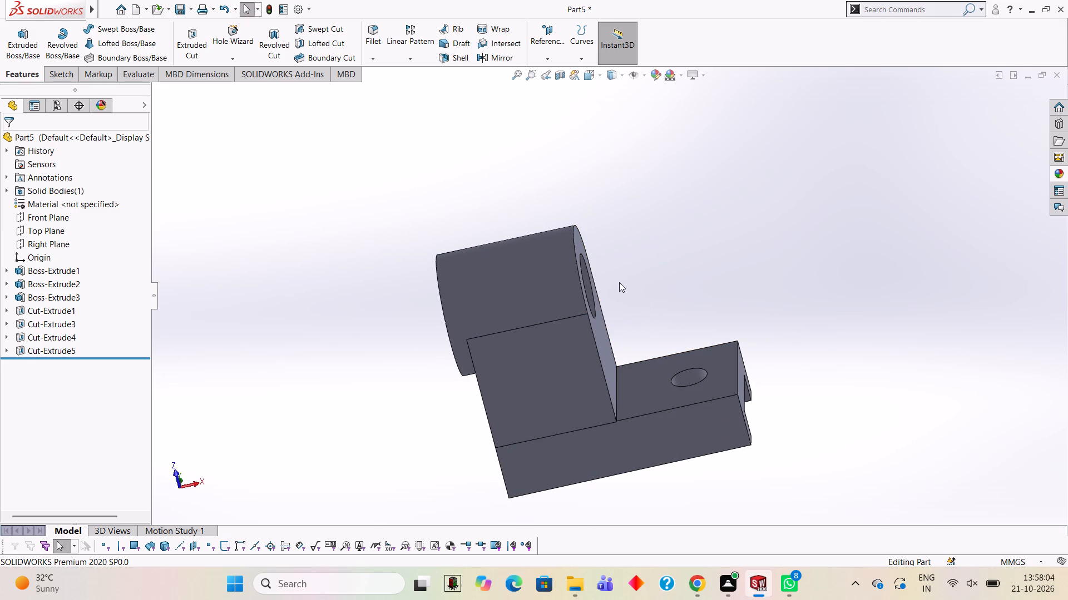
middle_drag(623, 267, 587, 312)
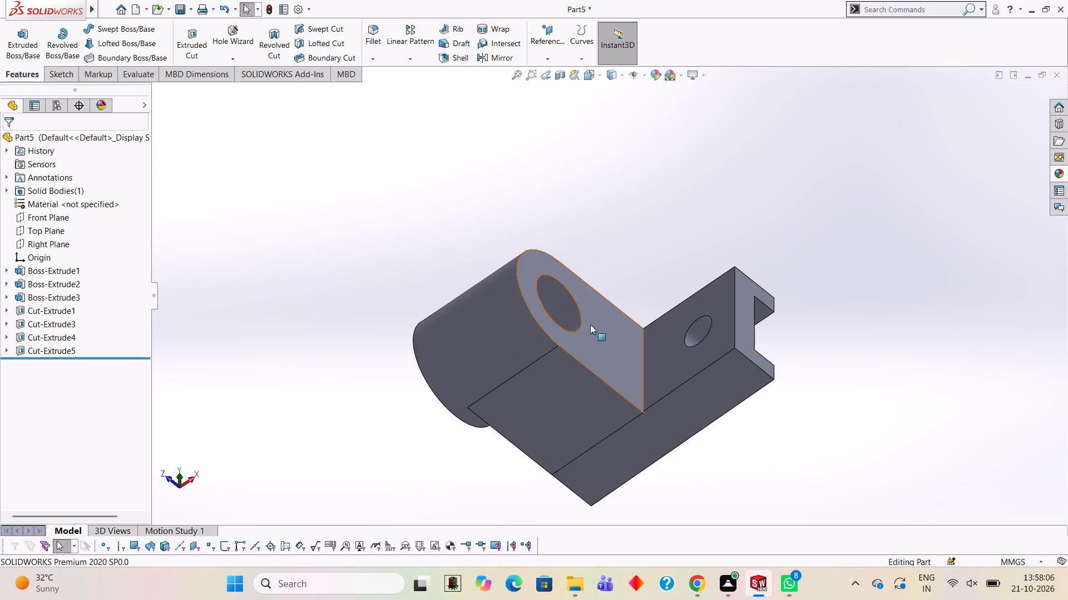
middle_drag(630, 310, 614, 426)
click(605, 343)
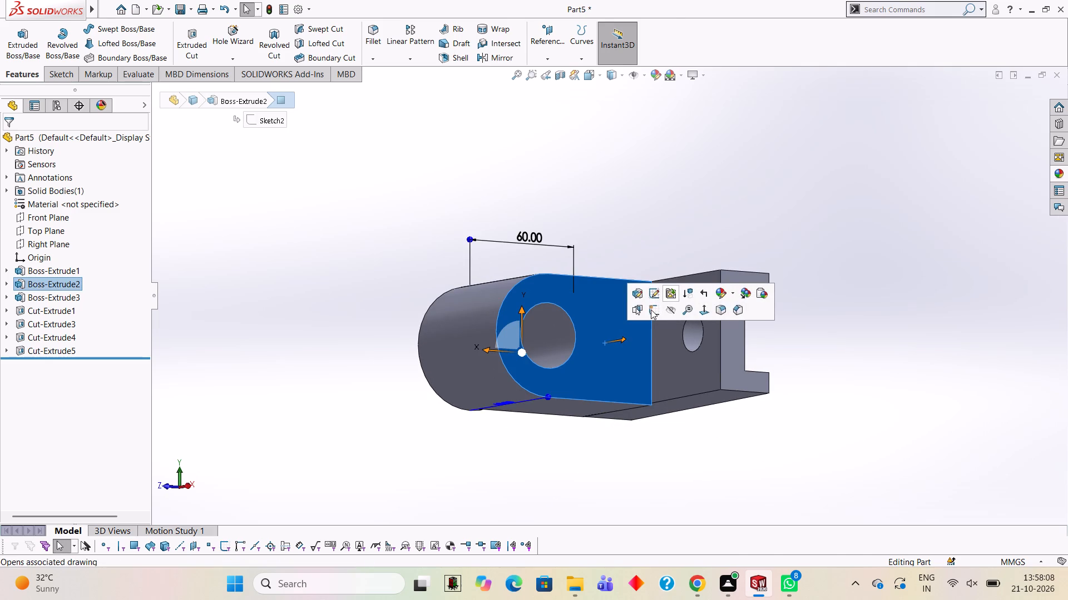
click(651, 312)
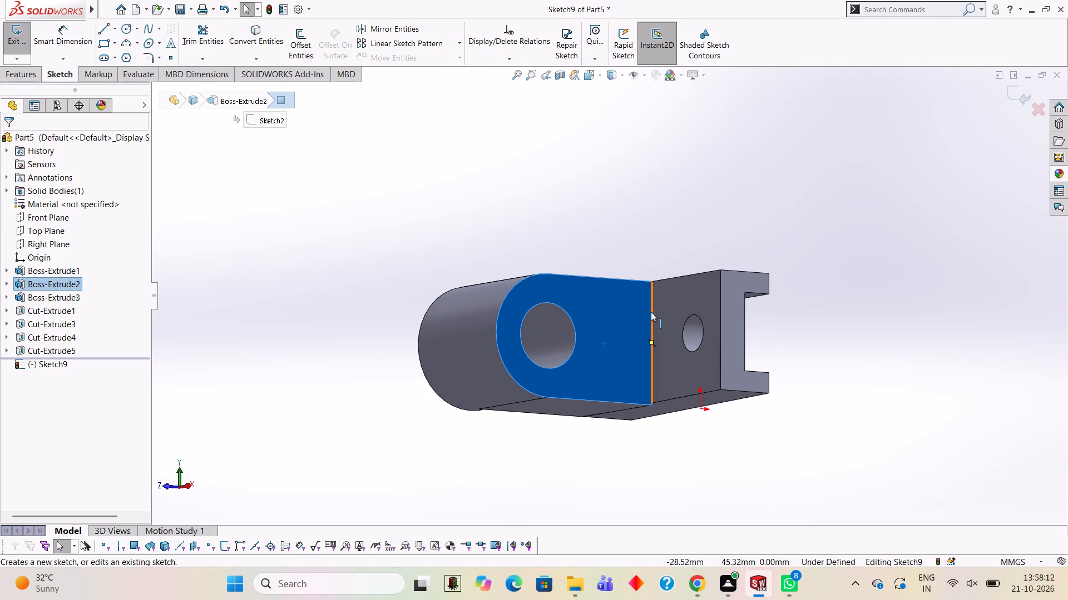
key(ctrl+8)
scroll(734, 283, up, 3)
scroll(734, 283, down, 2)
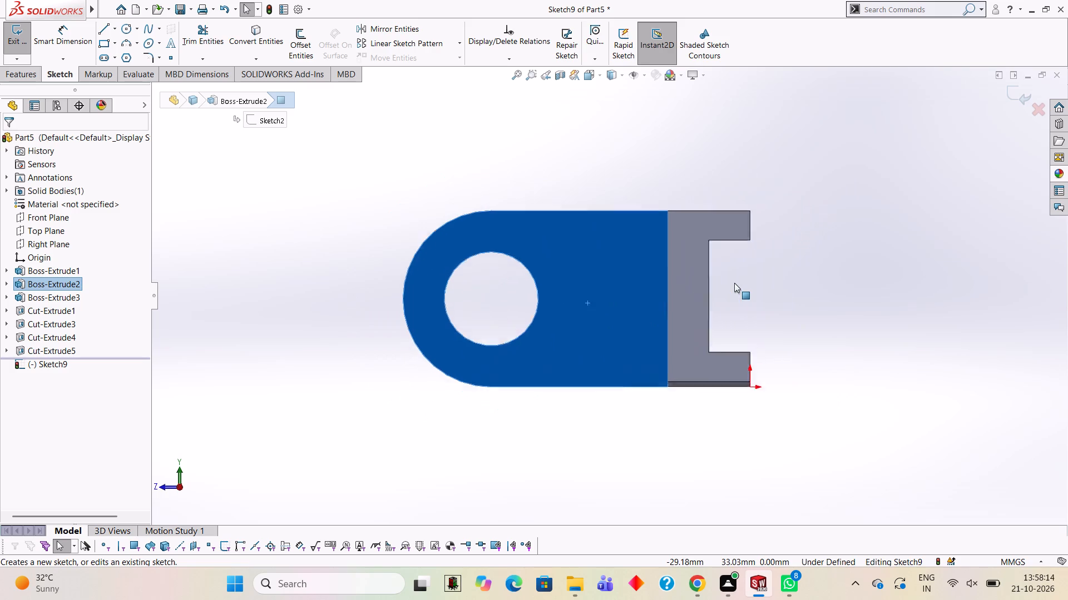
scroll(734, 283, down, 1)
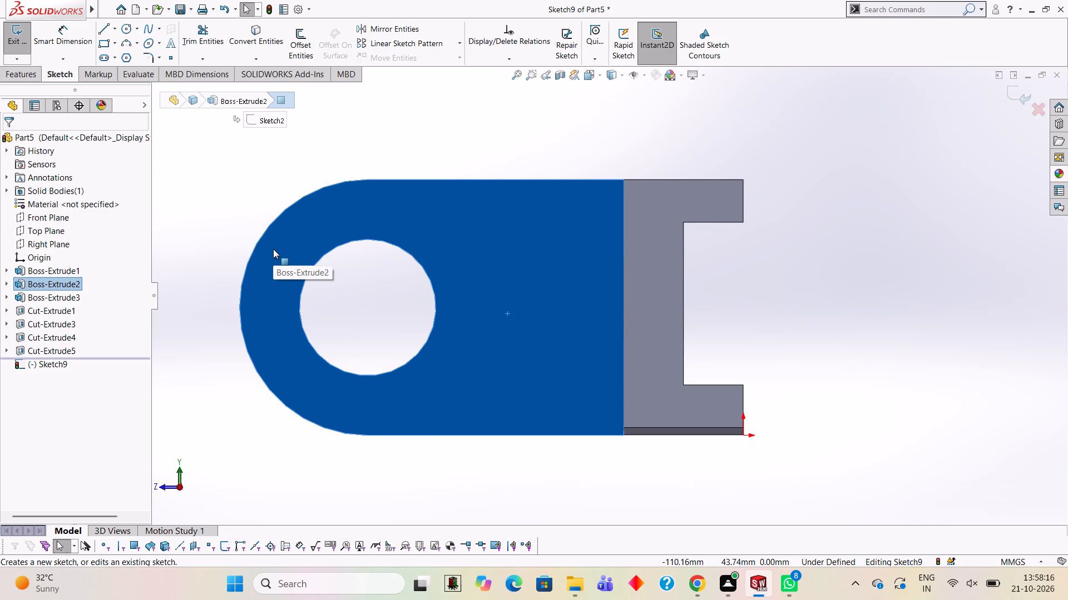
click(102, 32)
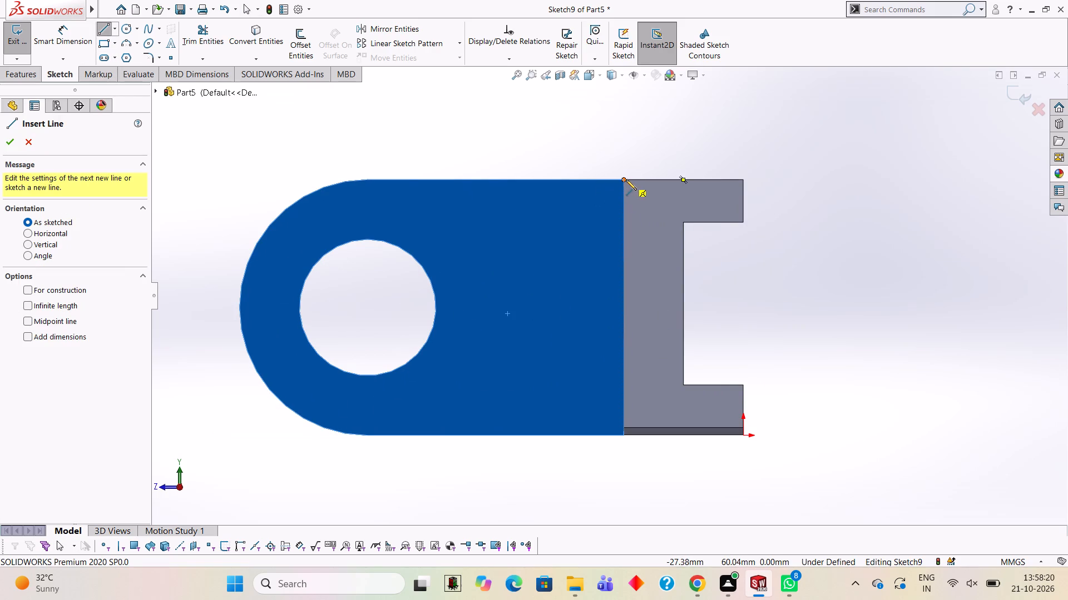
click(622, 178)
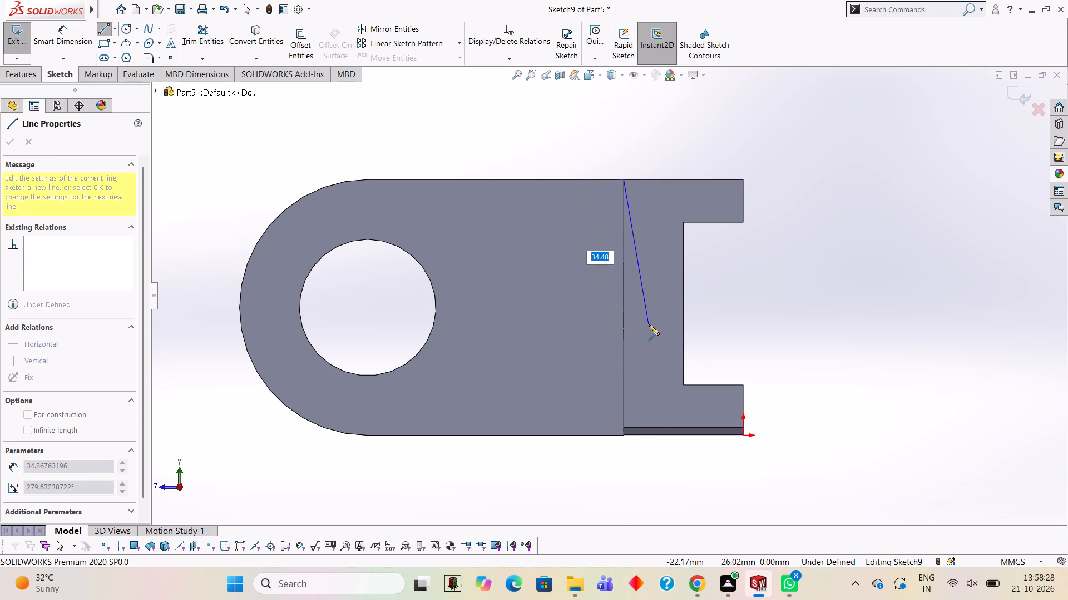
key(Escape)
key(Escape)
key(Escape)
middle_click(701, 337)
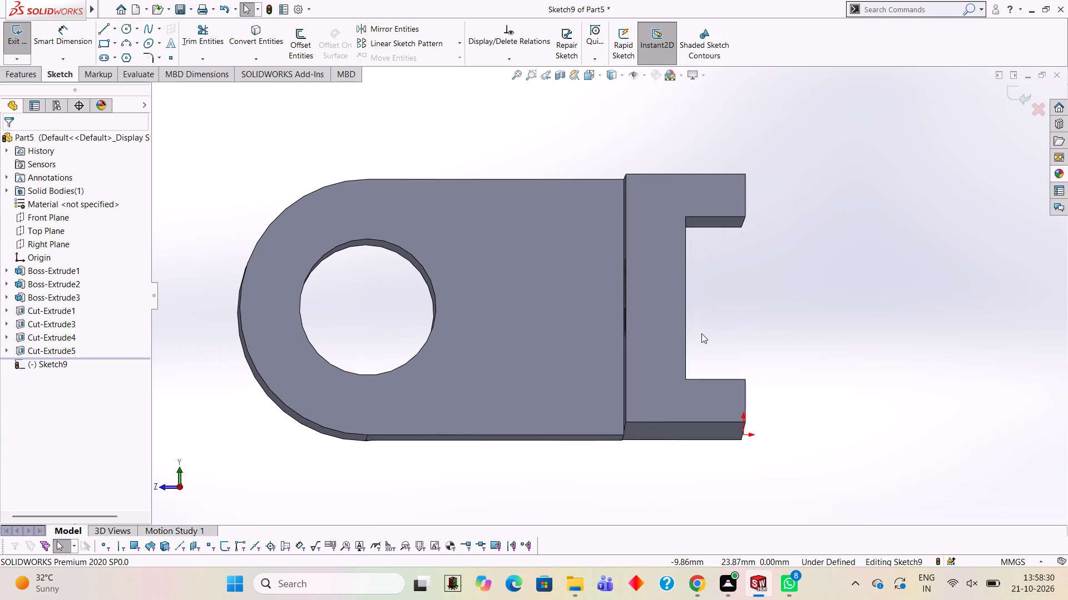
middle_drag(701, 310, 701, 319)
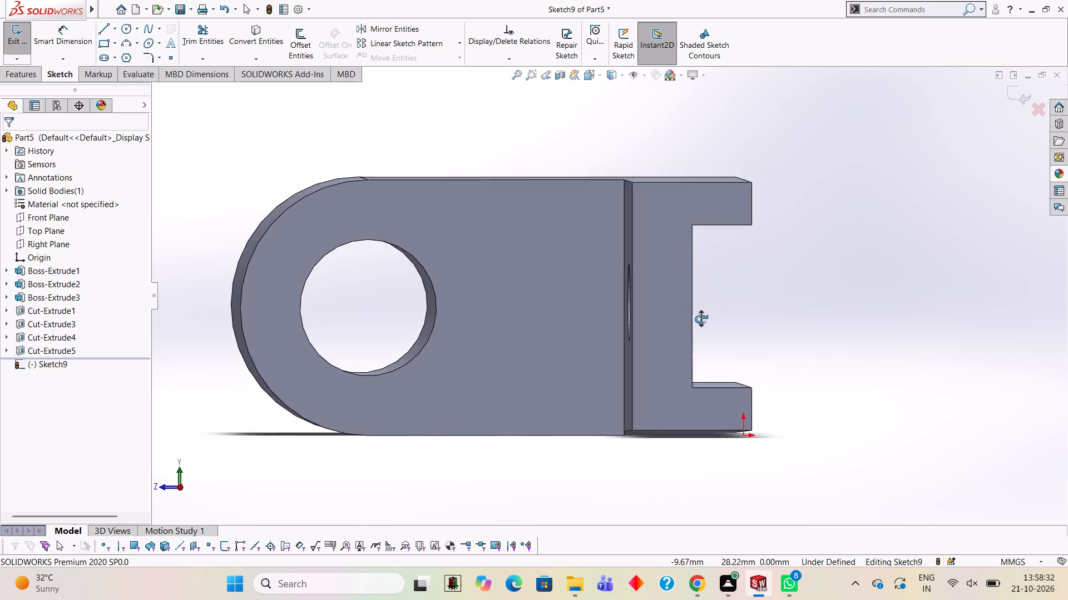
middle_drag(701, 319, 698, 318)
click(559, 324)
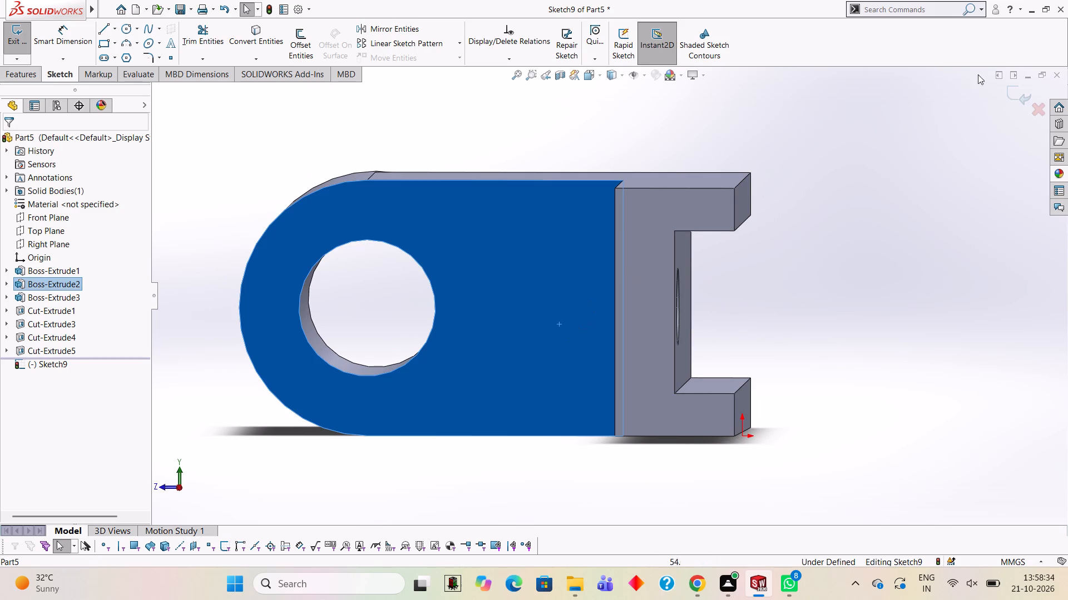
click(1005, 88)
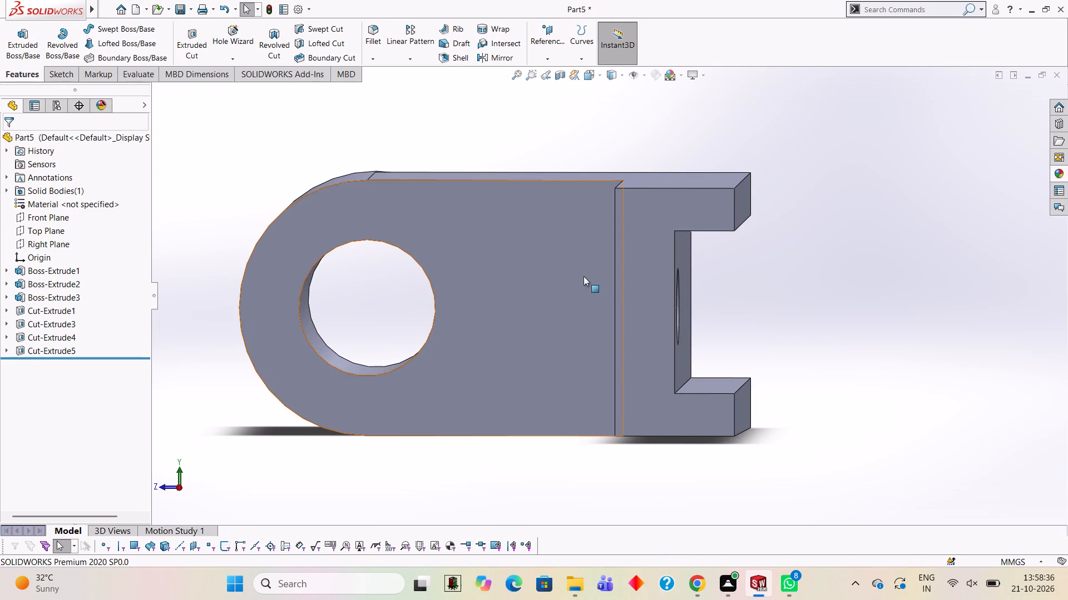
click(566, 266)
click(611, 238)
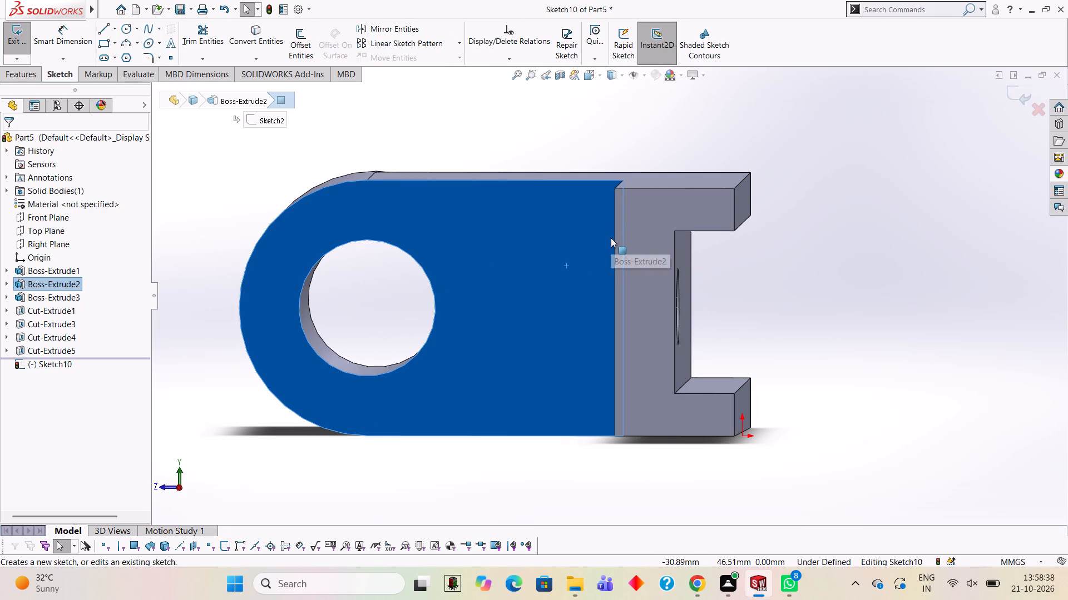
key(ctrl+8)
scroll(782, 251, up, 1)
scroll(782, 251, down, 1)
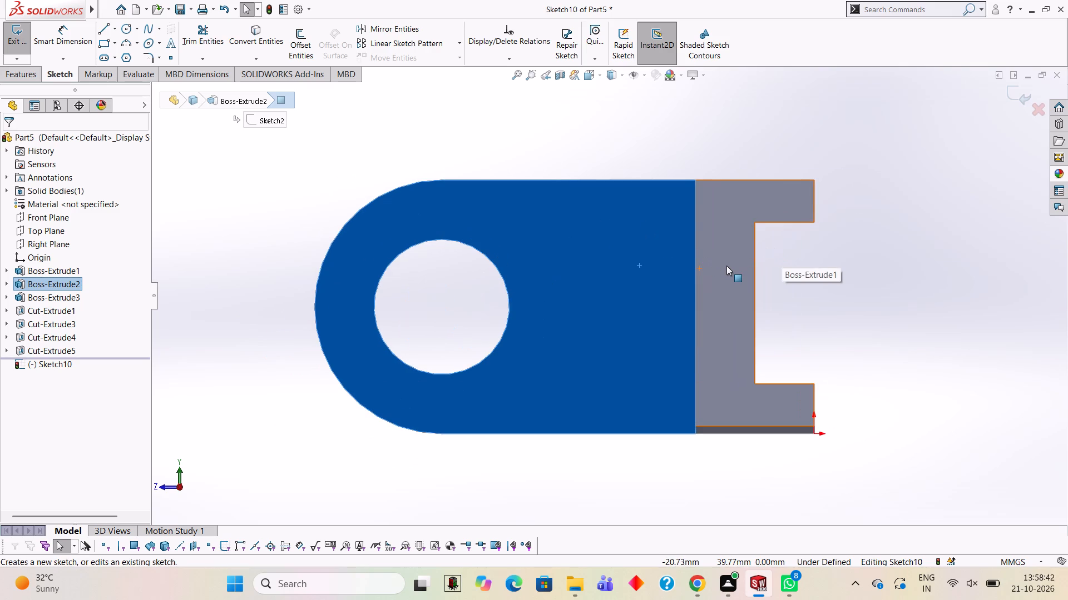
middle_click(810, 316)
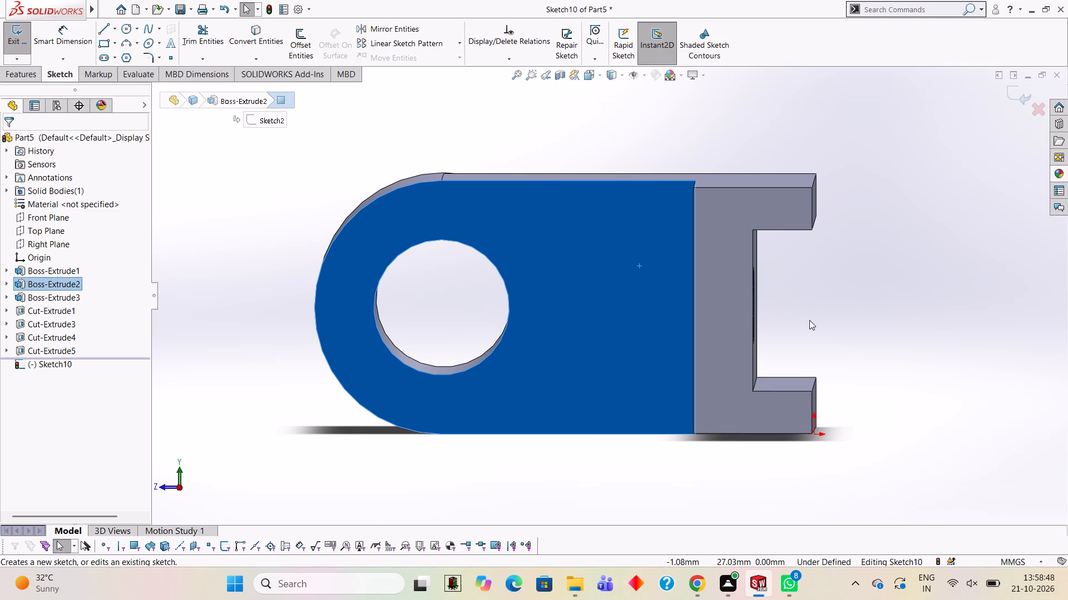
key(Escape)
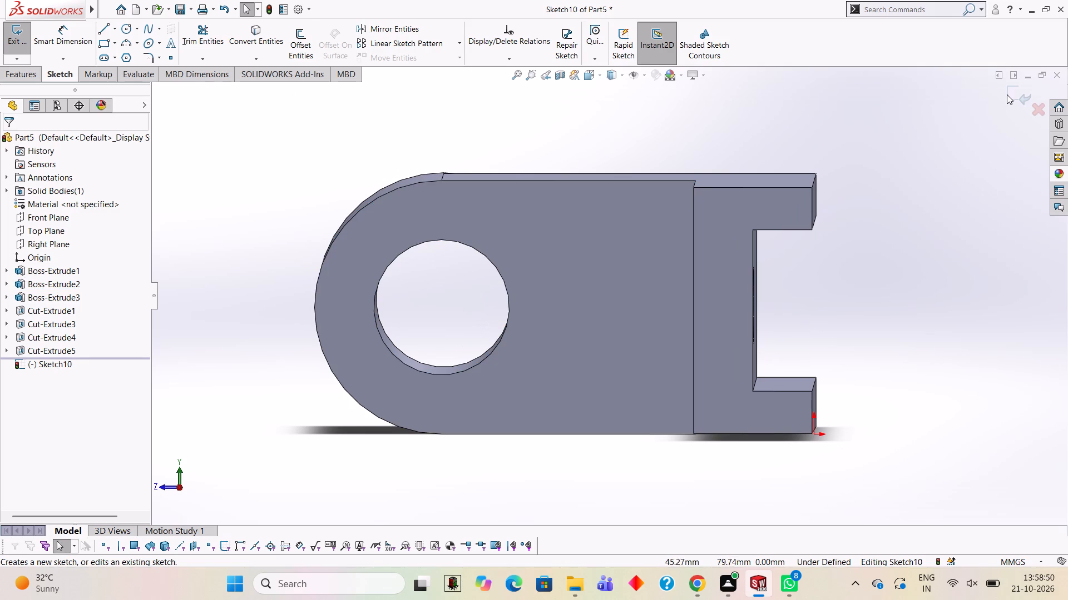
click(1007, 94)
On the boss's end face, sketch a closed 60 by 60 mm square of lines from the plate edge to the rounded end's tangent points.
click(557, 262)
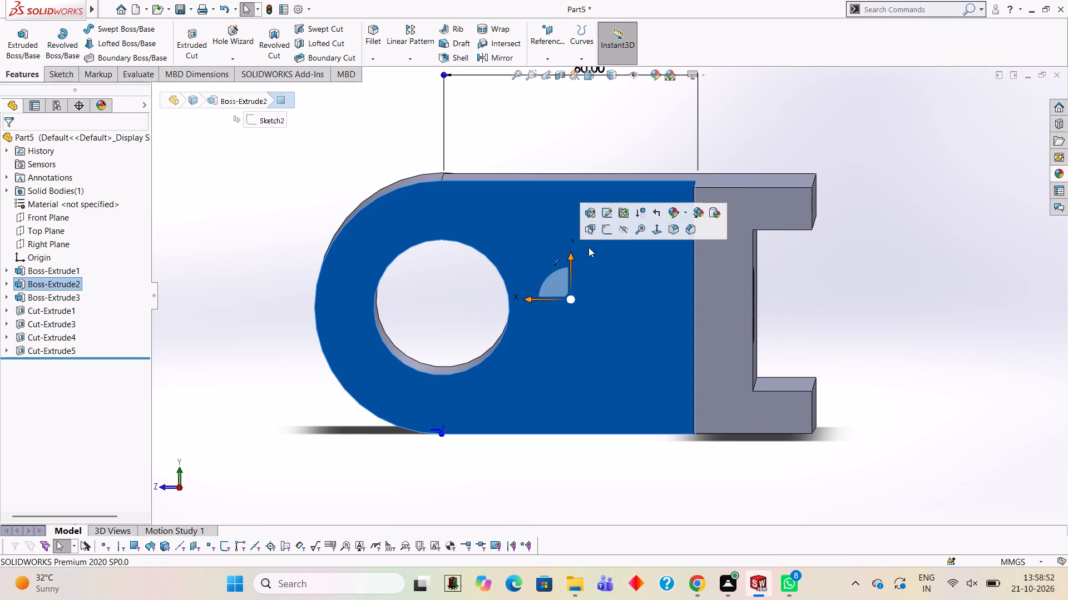
click(611, 225)
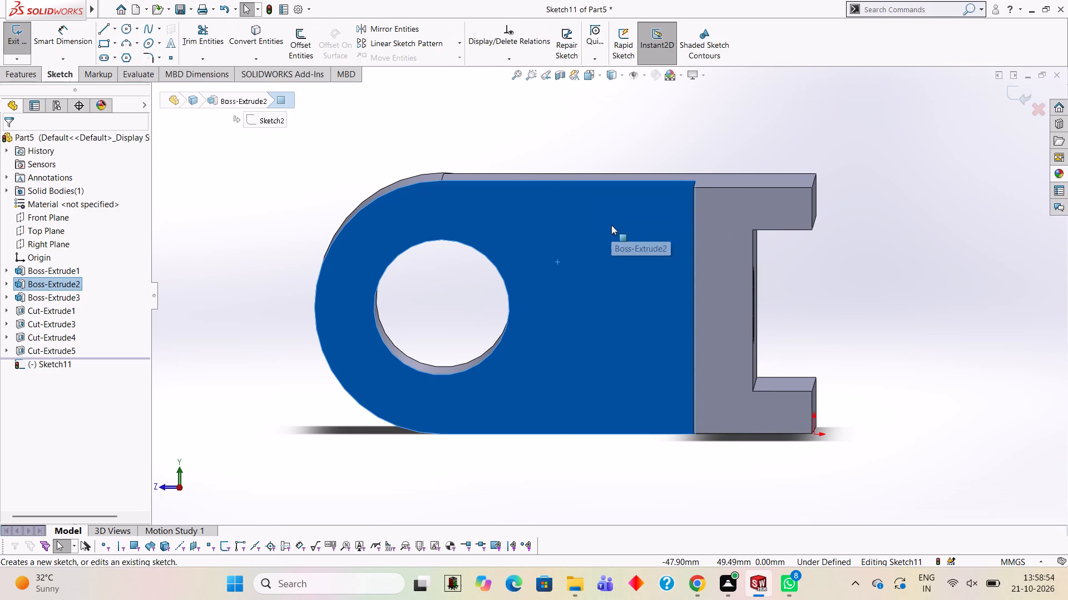
key(ctrl+8)
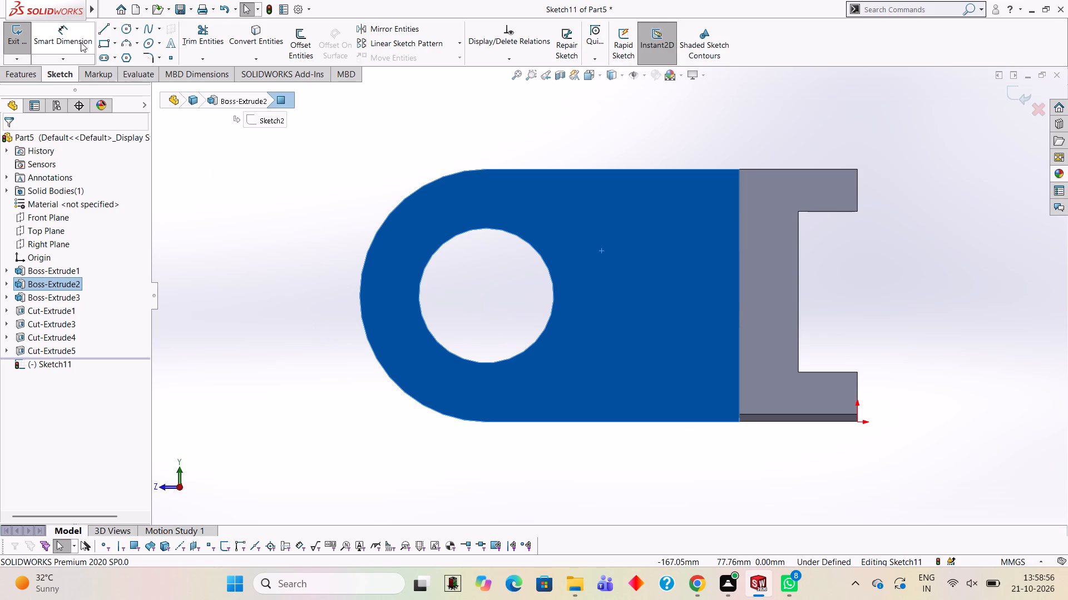
click(107, 30)
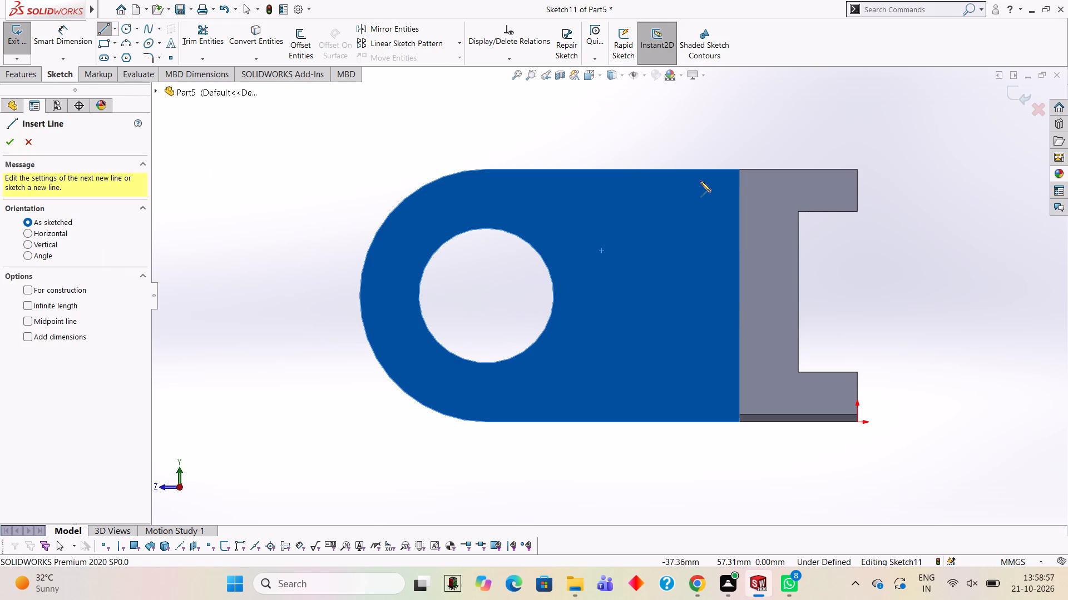
click(738, 171)
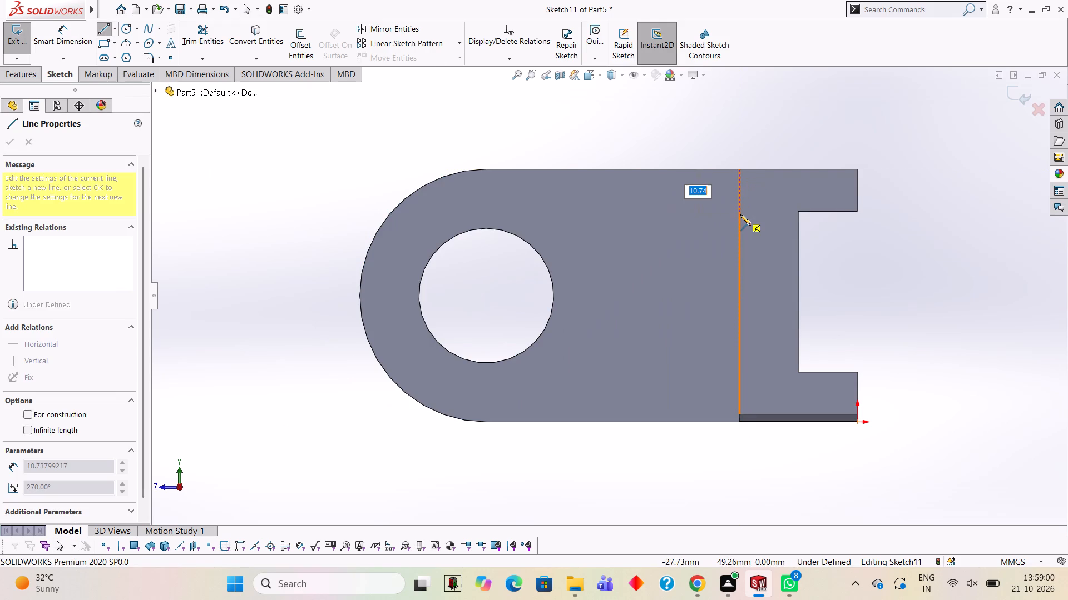
text(60)
key(Return)
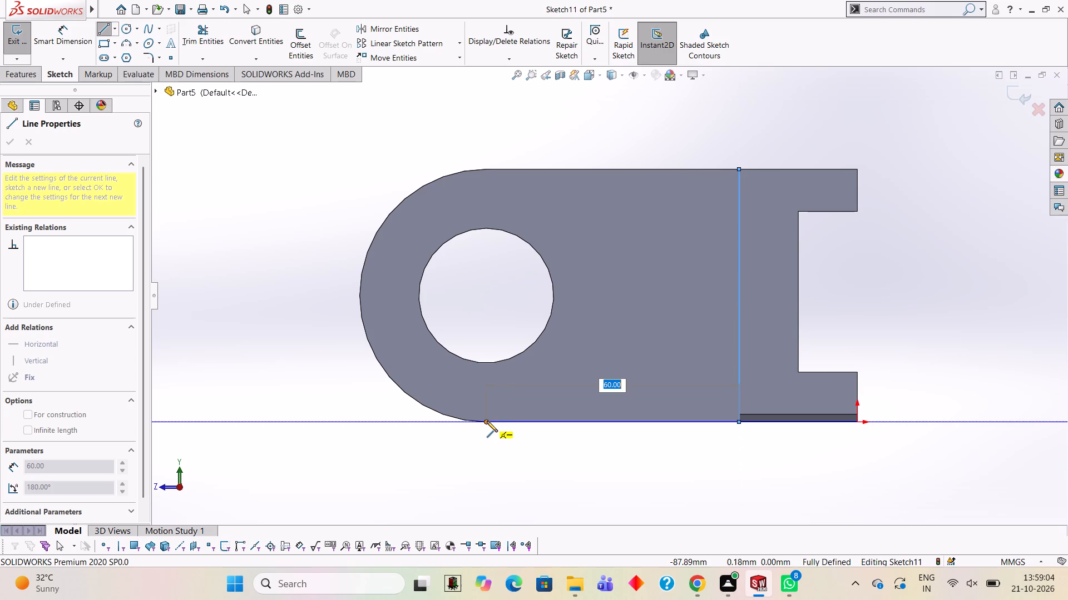
click(487, 421)
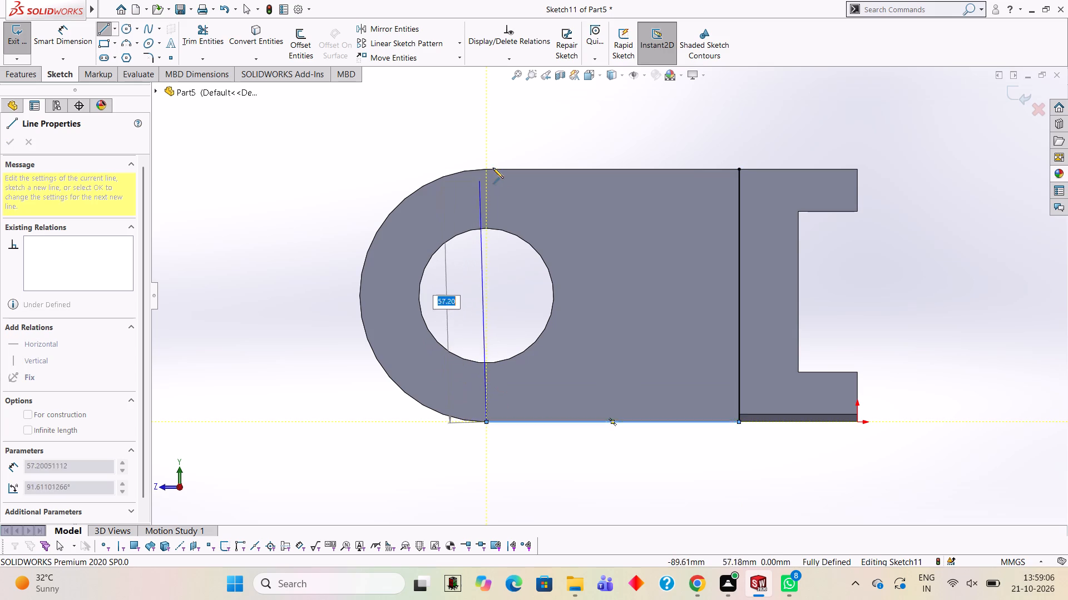
click(487, 168)
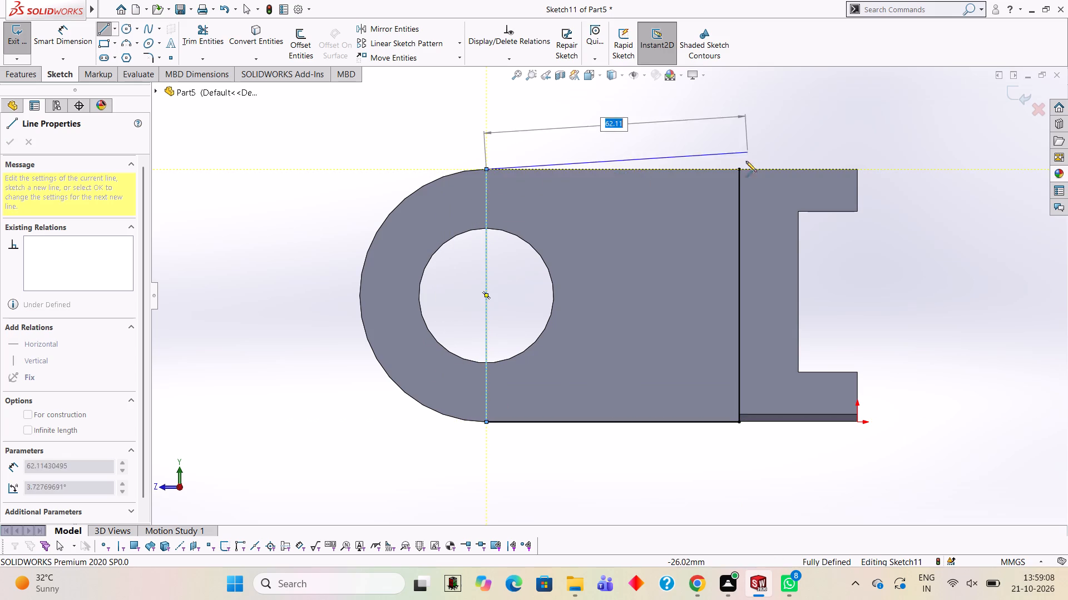
click(737, 167)
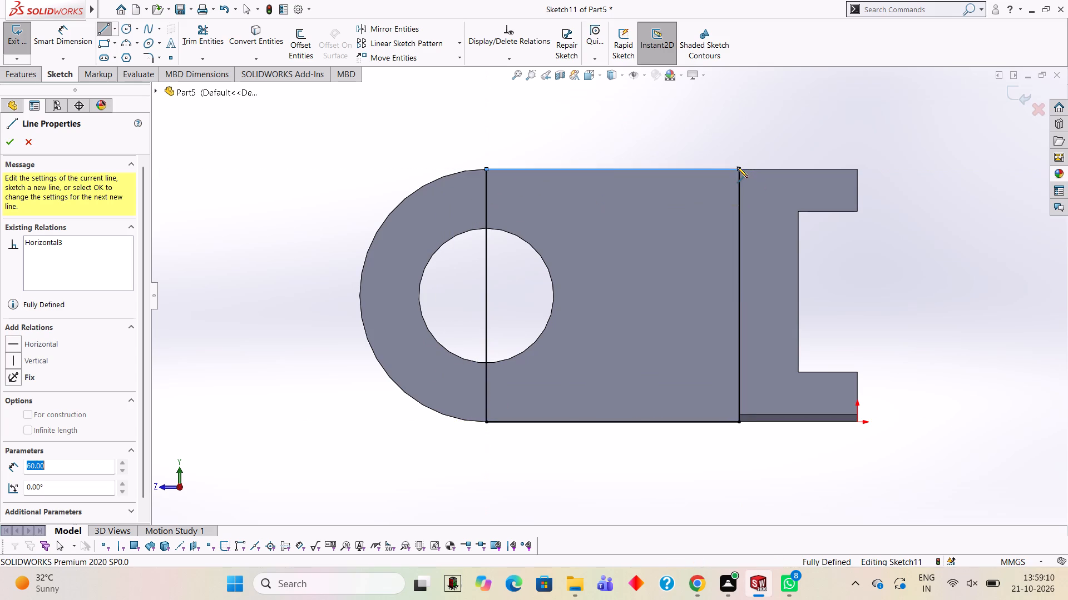
Trim away the square's side that crosses the bore.
click(196, 41)
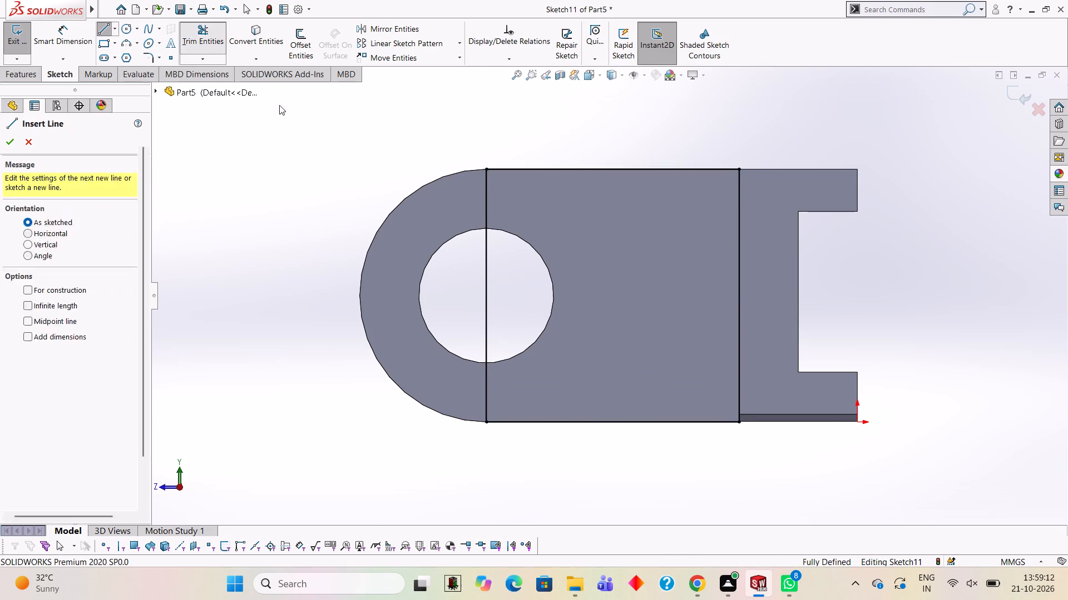
double_click(491, 269)
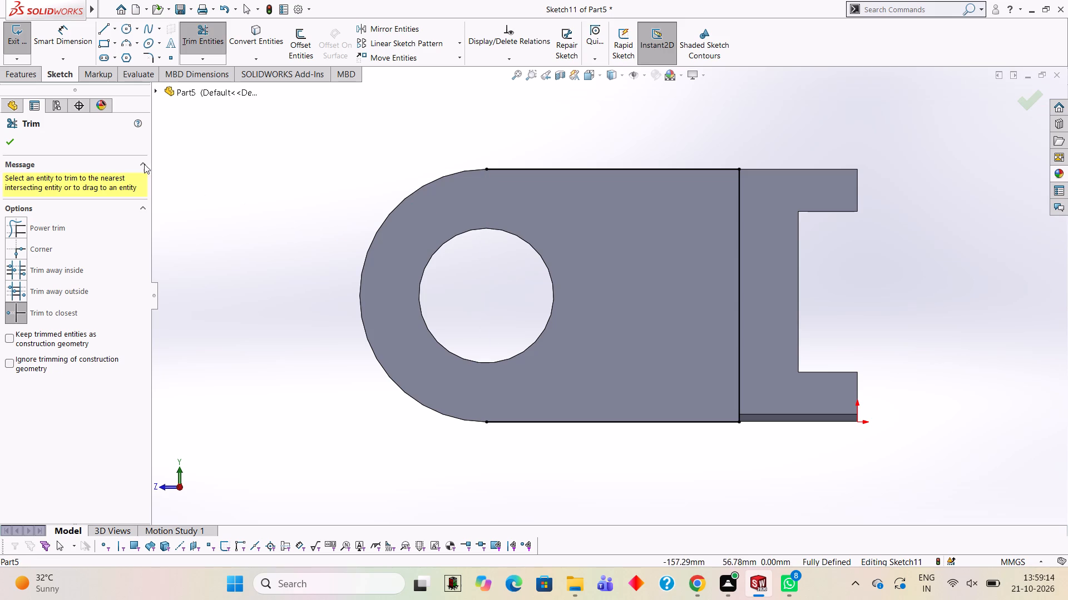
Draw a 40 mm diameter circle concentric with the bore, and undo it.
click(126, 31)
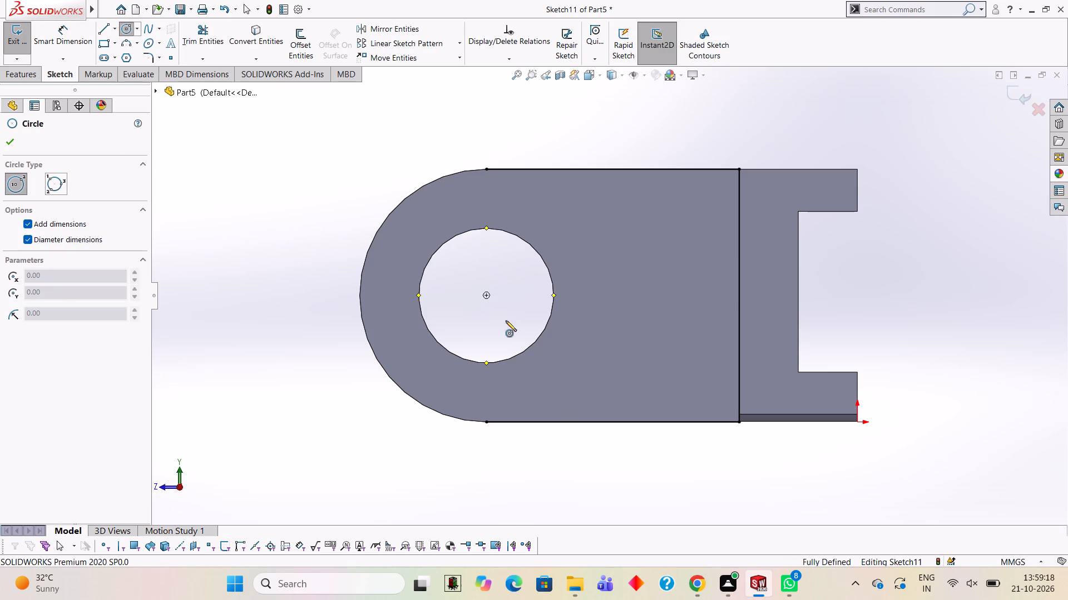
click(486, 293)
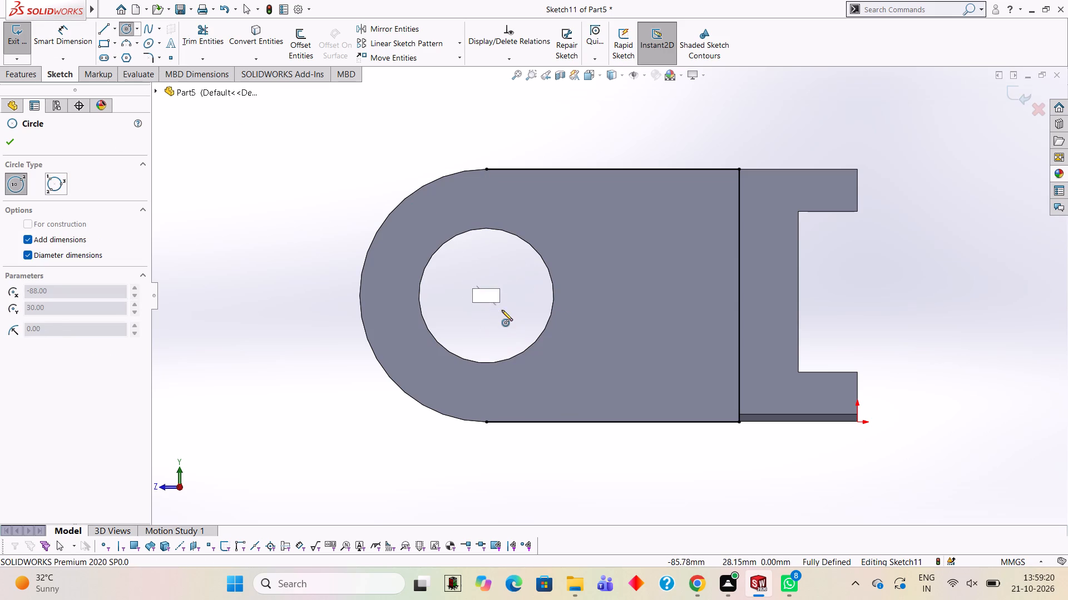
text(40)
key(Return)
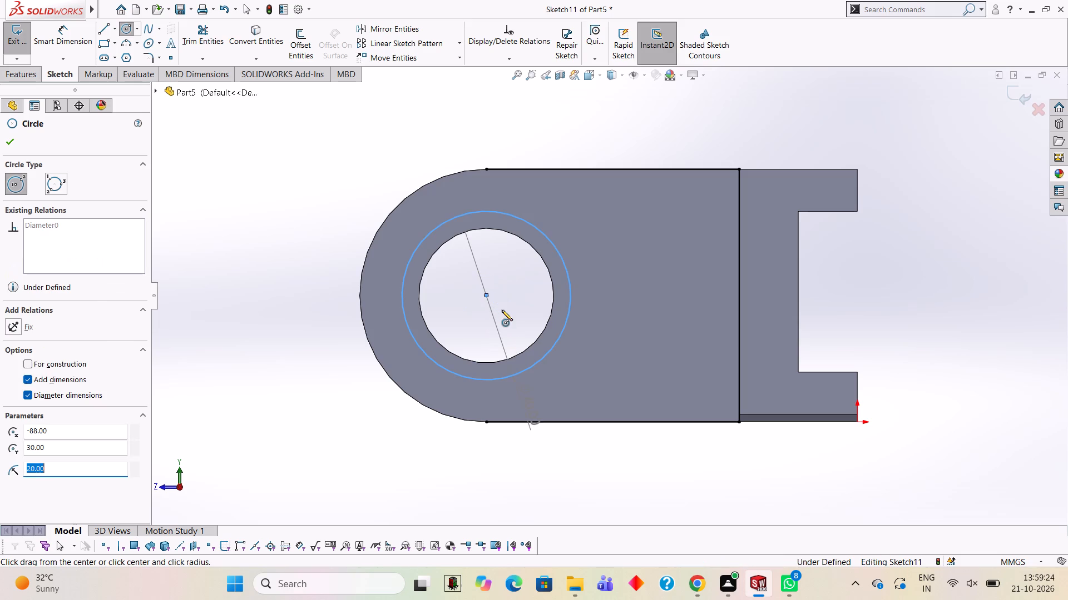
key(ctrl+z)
Draw a 60 mm diameter circle concentric with the bore on the end face.
click(122, 32)
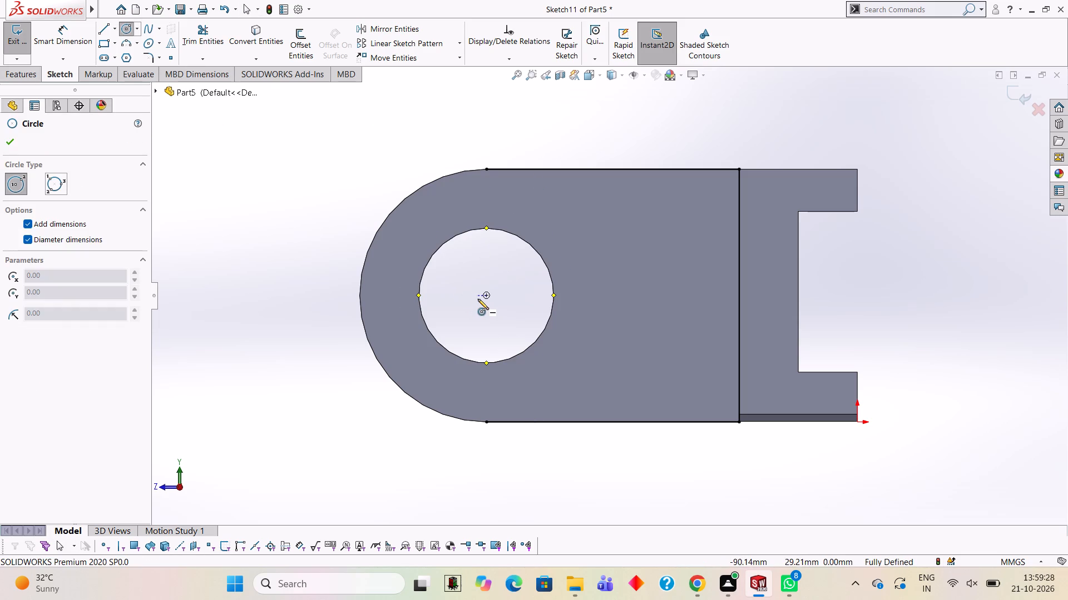
click(484, 295)
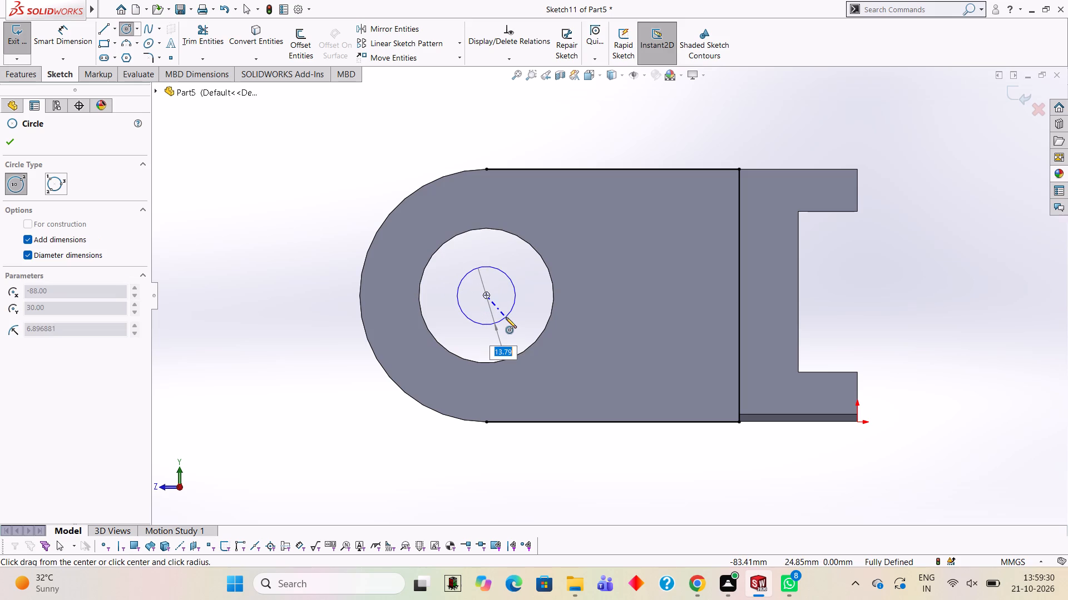
text(60)
key(Return)
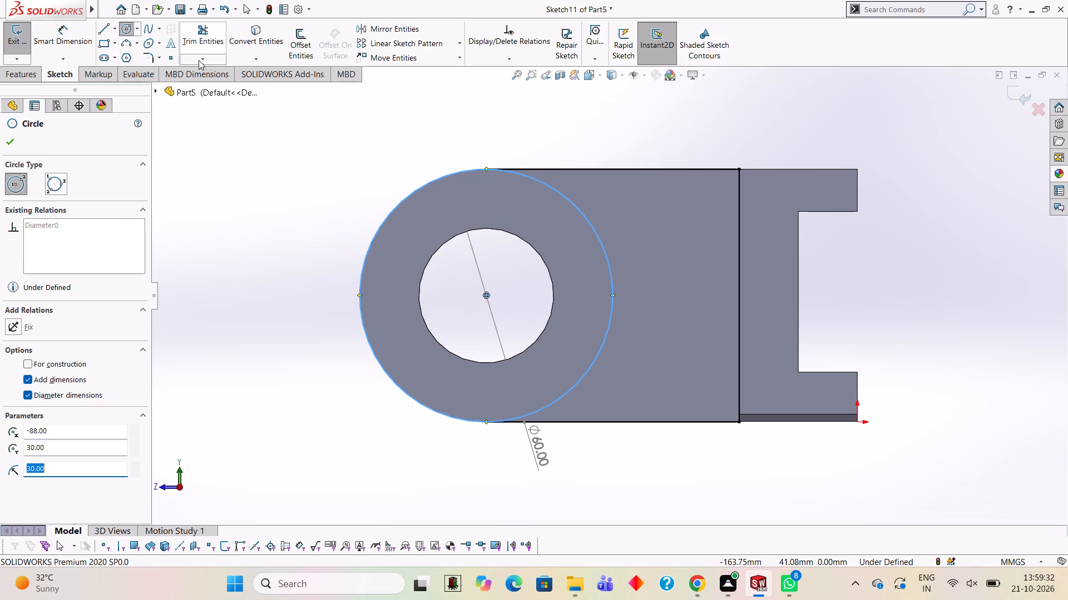
Trim away the half of the 60 mm circle that follows the boss's rounded outer end.
click(202, 52)
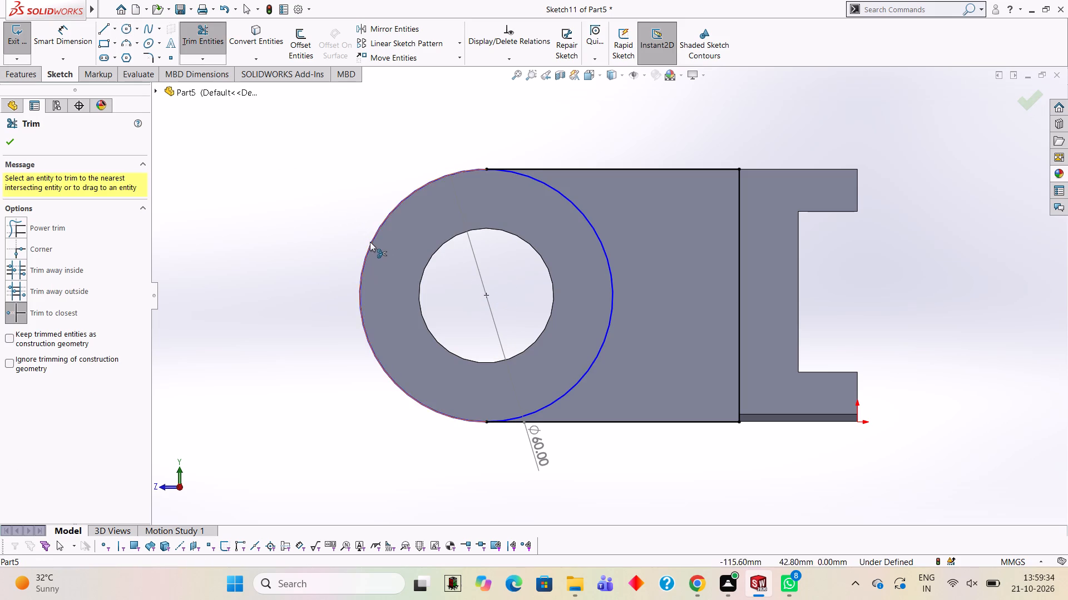
click(370, 242)
middle_drag(315, 204, 352, 224)
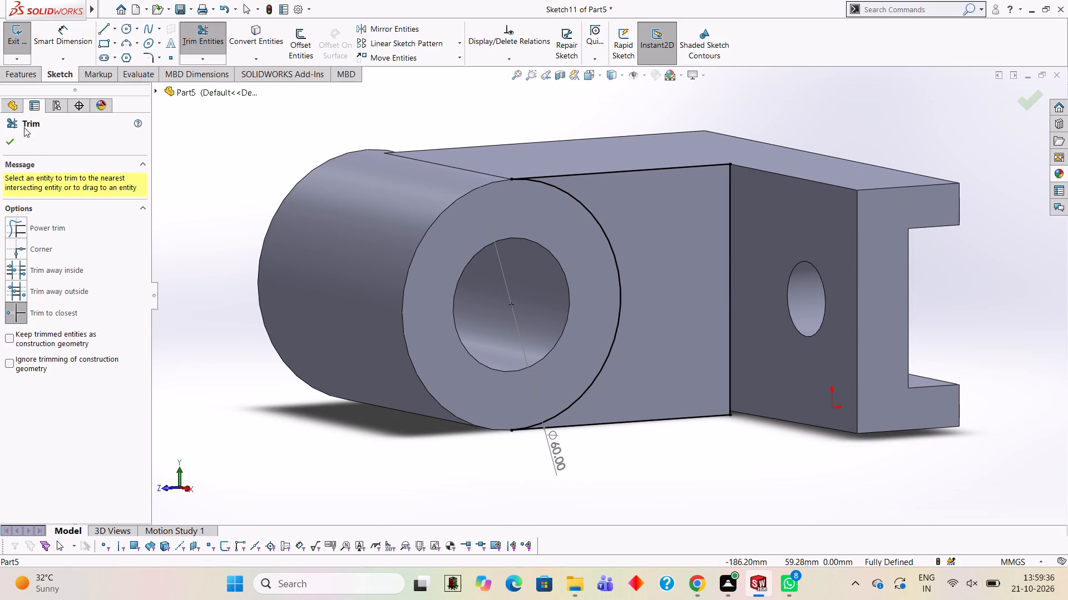
click(14, 139)
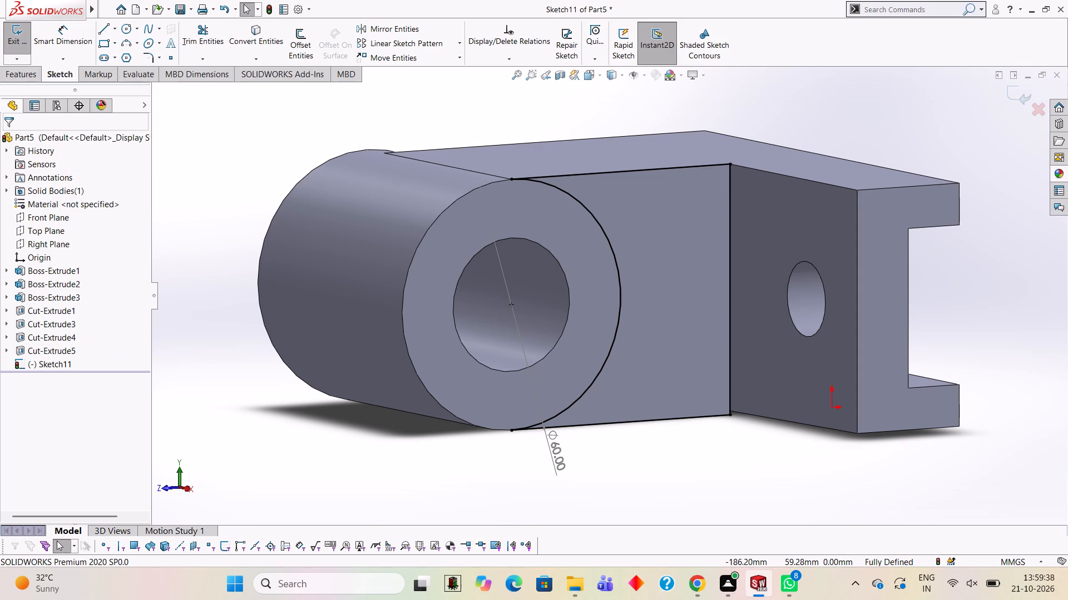
Make a blind extruded cut 8 mm deep from the closed profile between the boss's arc and the plate.
click(17, 84)
click(18, 80)
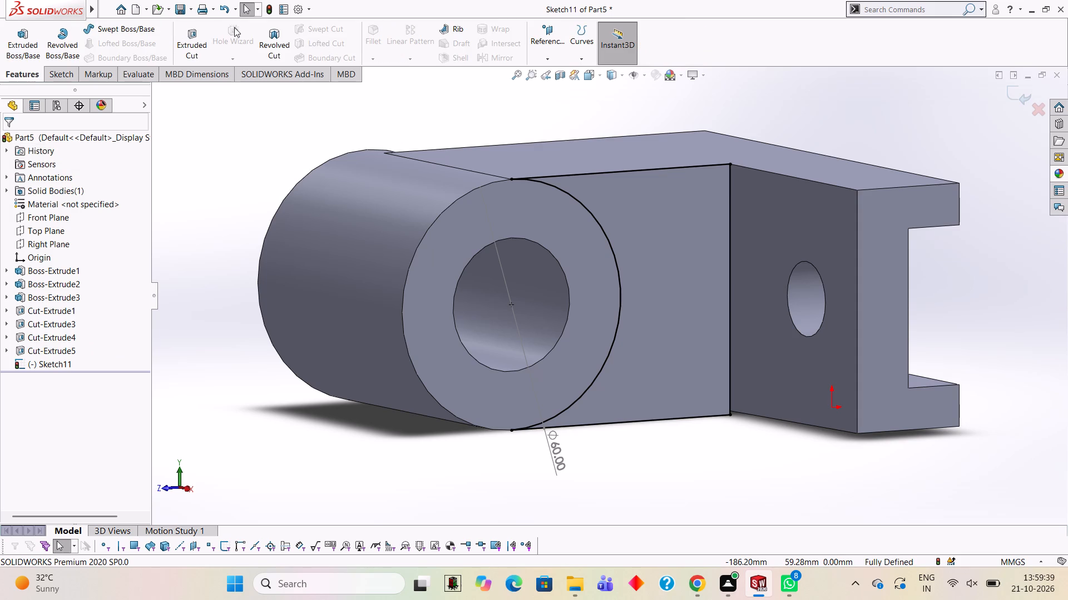
click(194, 42)
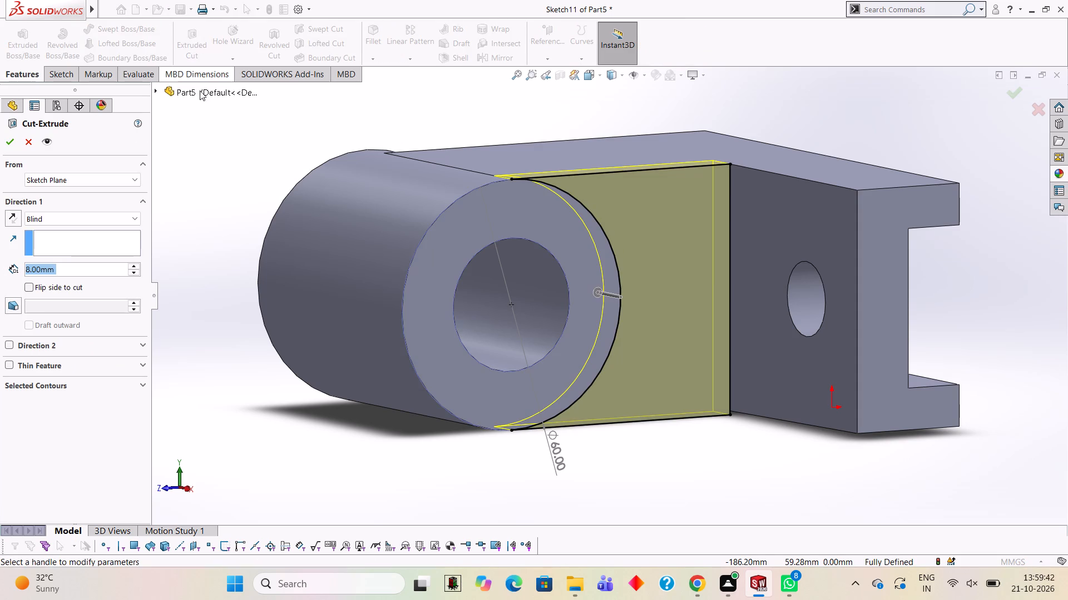
click(11, 141)
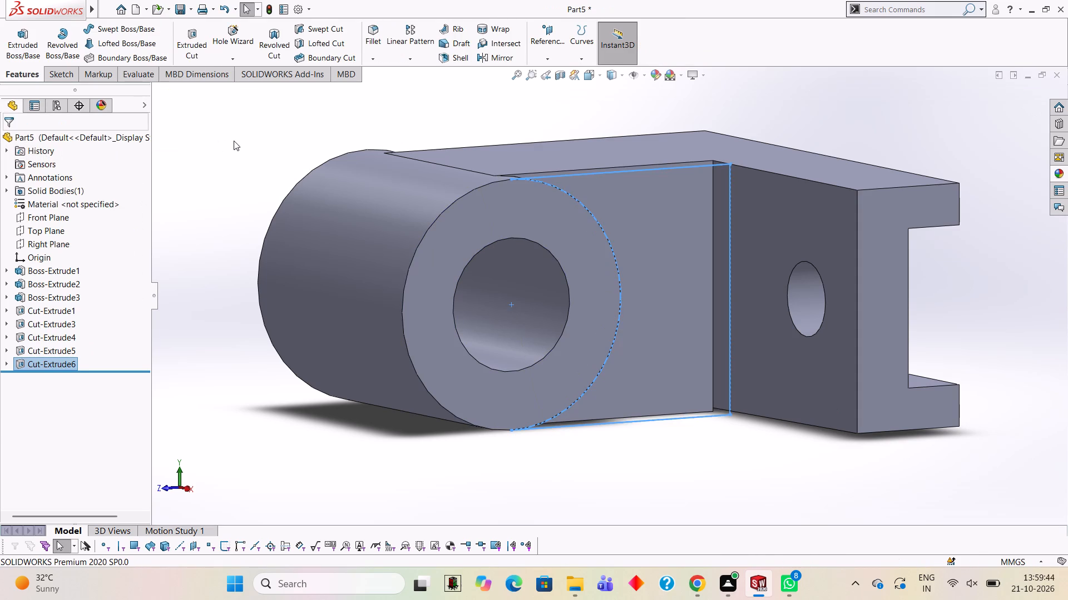
click(234, 141)
Examine the new relief cut, the boss and the underside of the bracket from several sides.
scroll(484, 127, up, 4)
middle_drag(573, 223, 641, 204)
scroll(633, 301, down, 1)
scroll(632, 300, up, 1)
middle_drag(631, 297, 644, 184)
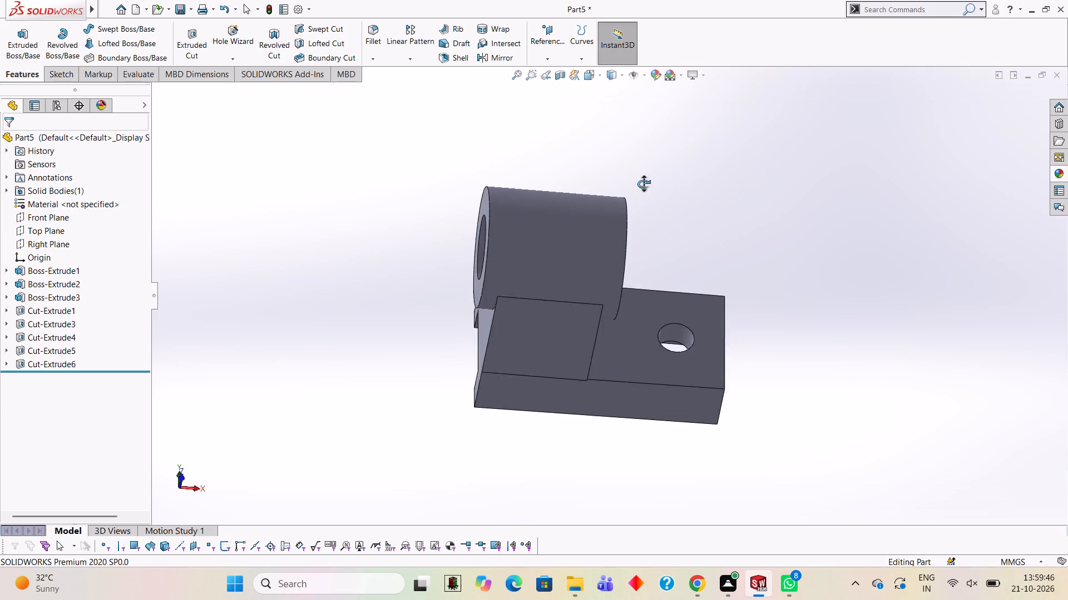
middle_drag(644, 184, 643, 178)
scroll(662, 262, up, 1)
middle_drag(656, 253, 616, 282)
scroll(616, 282, down, 1)
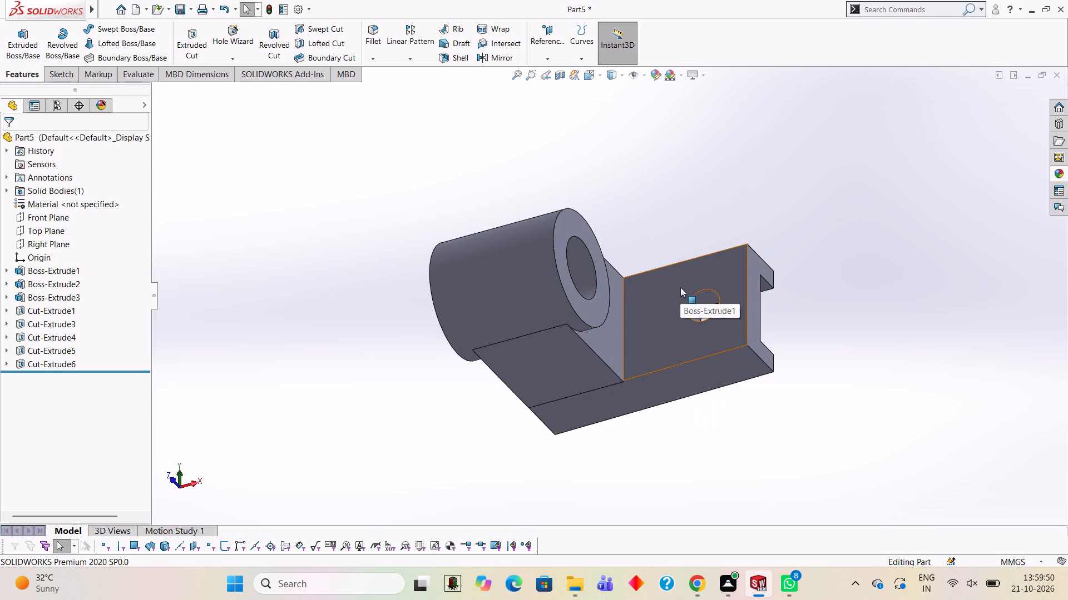
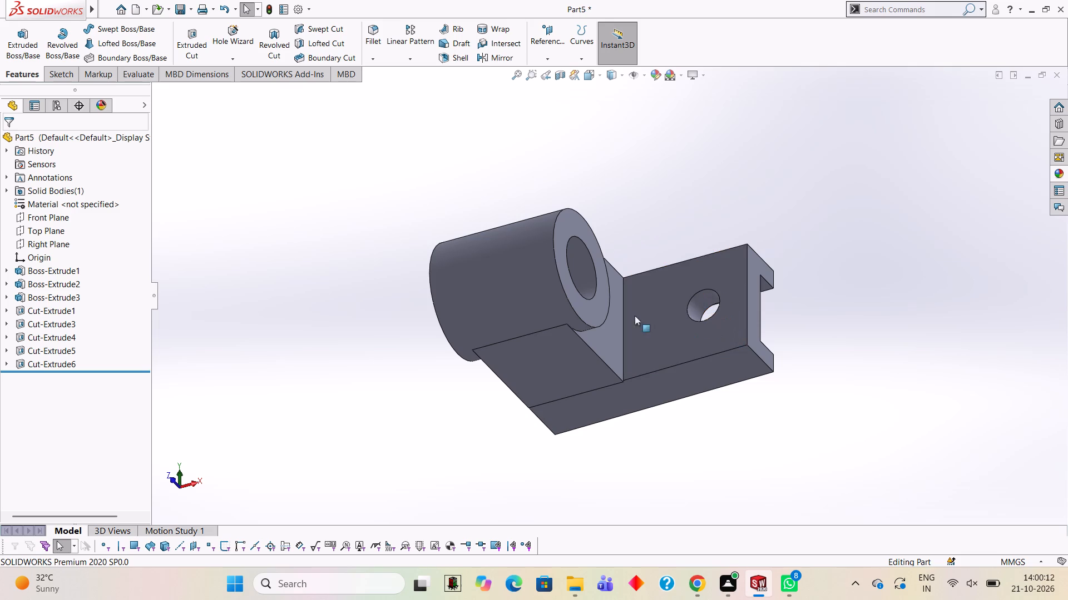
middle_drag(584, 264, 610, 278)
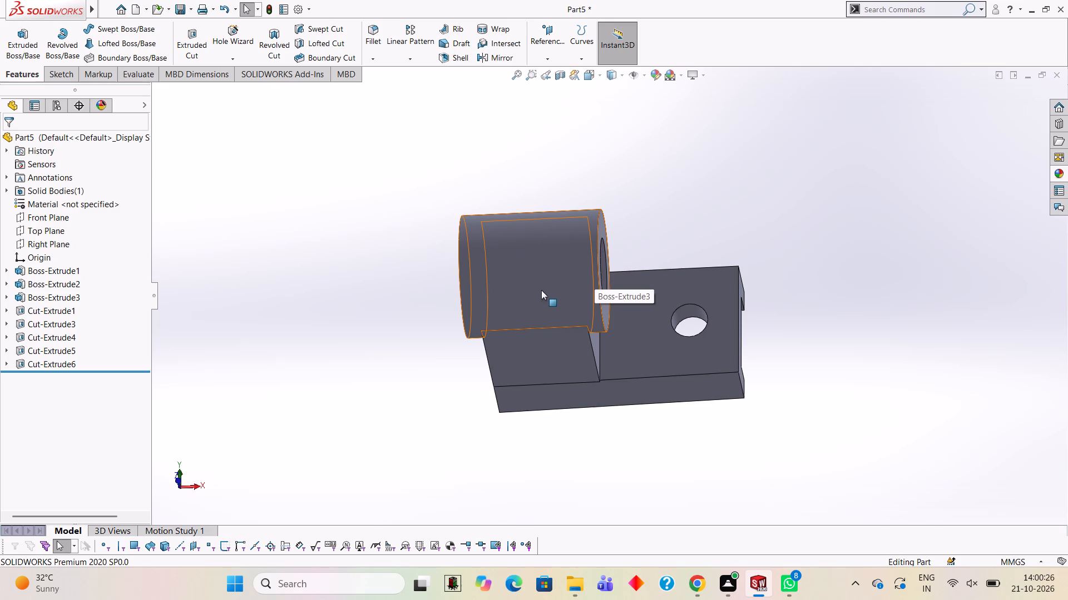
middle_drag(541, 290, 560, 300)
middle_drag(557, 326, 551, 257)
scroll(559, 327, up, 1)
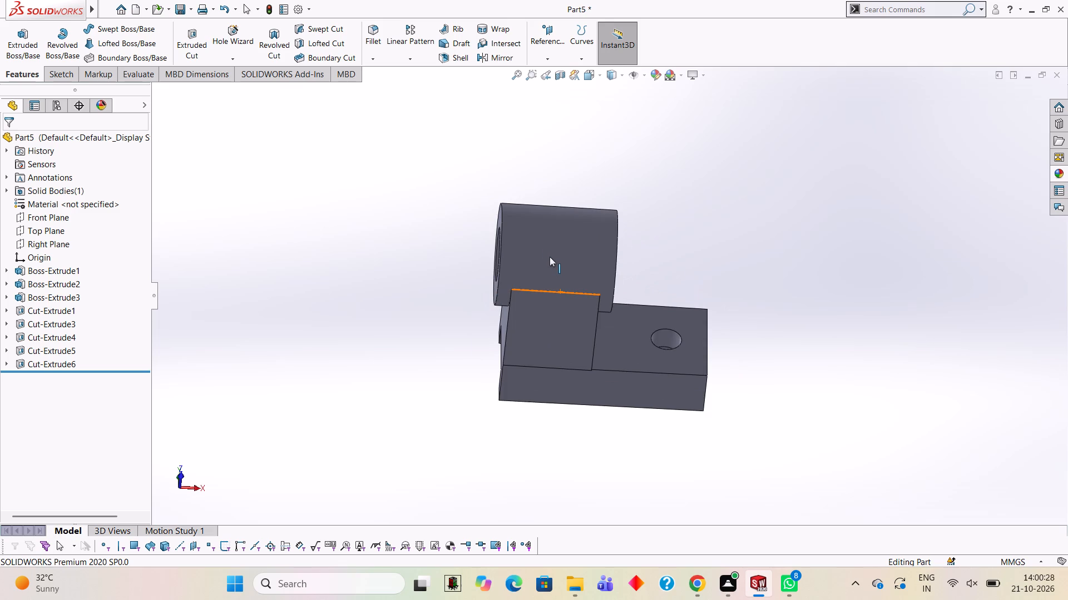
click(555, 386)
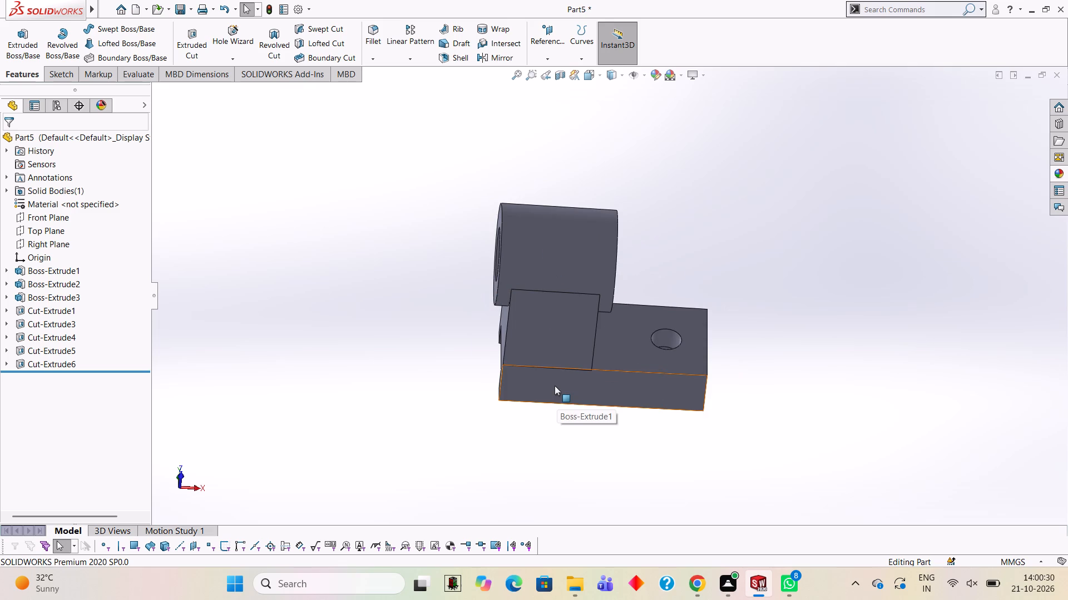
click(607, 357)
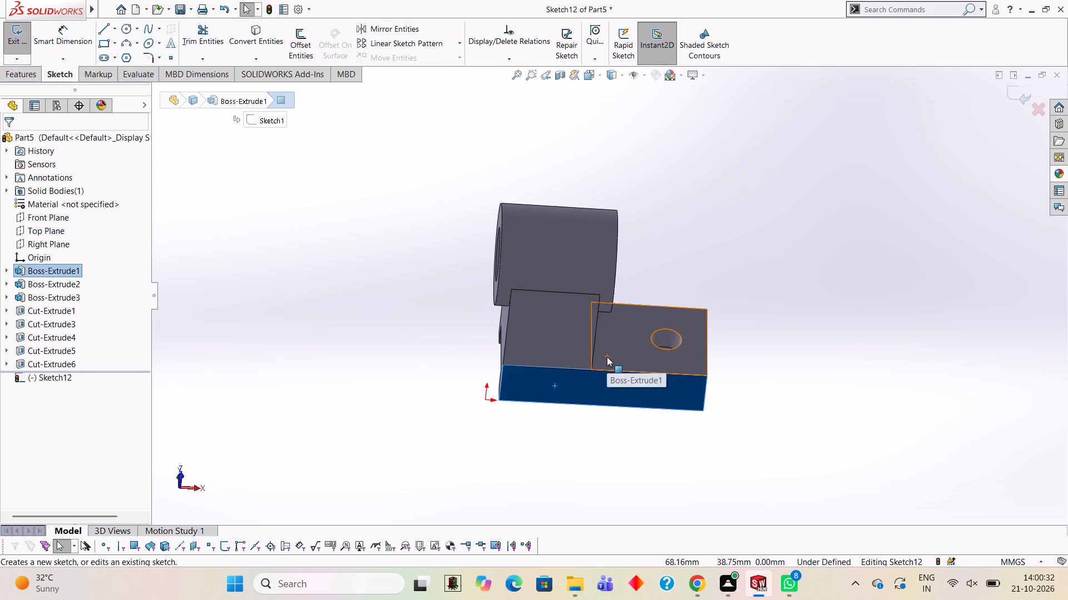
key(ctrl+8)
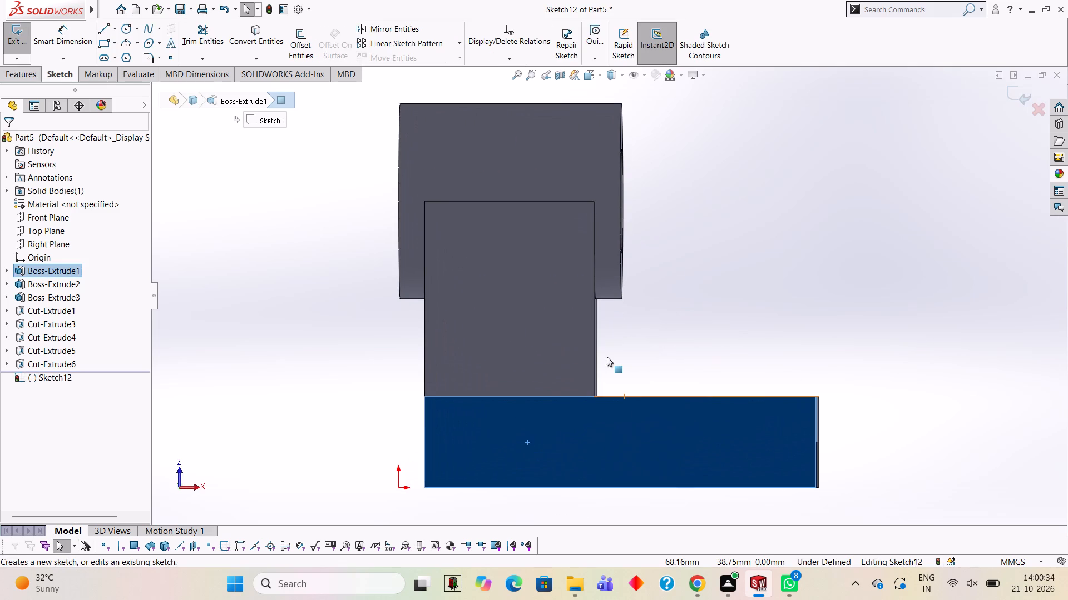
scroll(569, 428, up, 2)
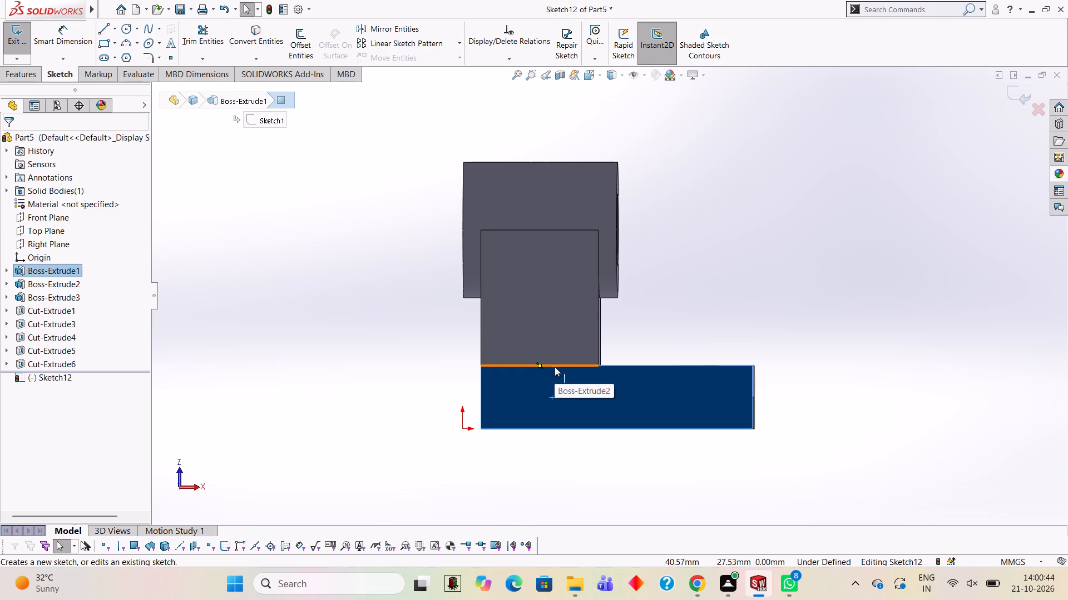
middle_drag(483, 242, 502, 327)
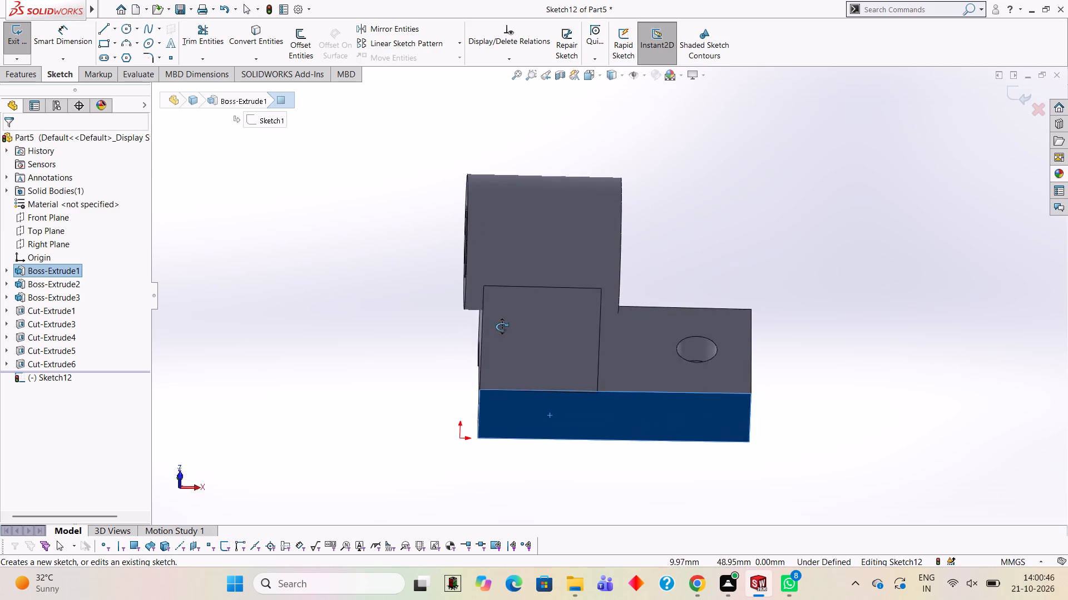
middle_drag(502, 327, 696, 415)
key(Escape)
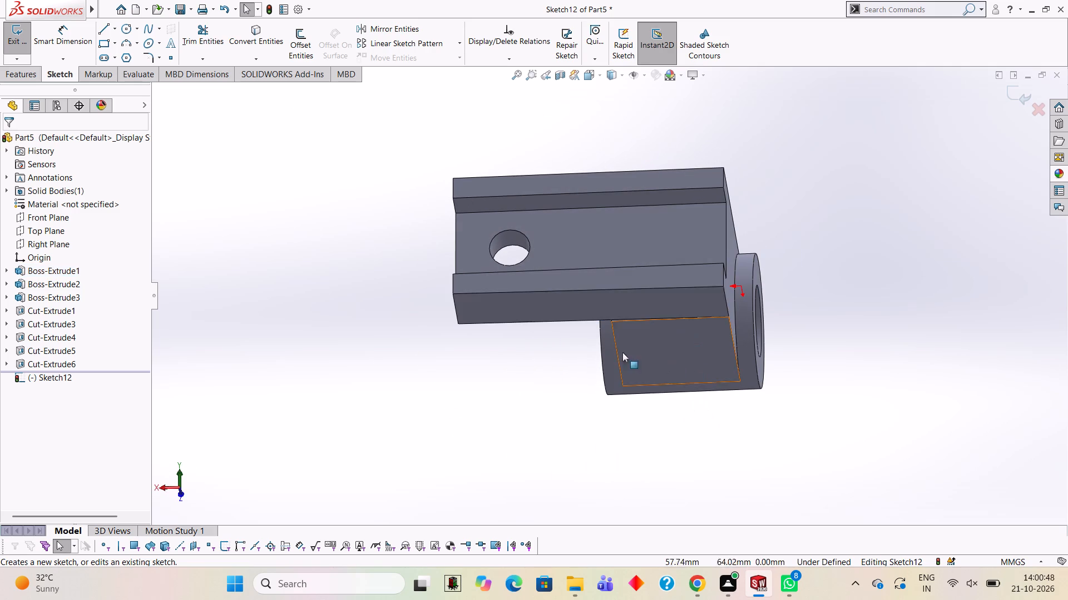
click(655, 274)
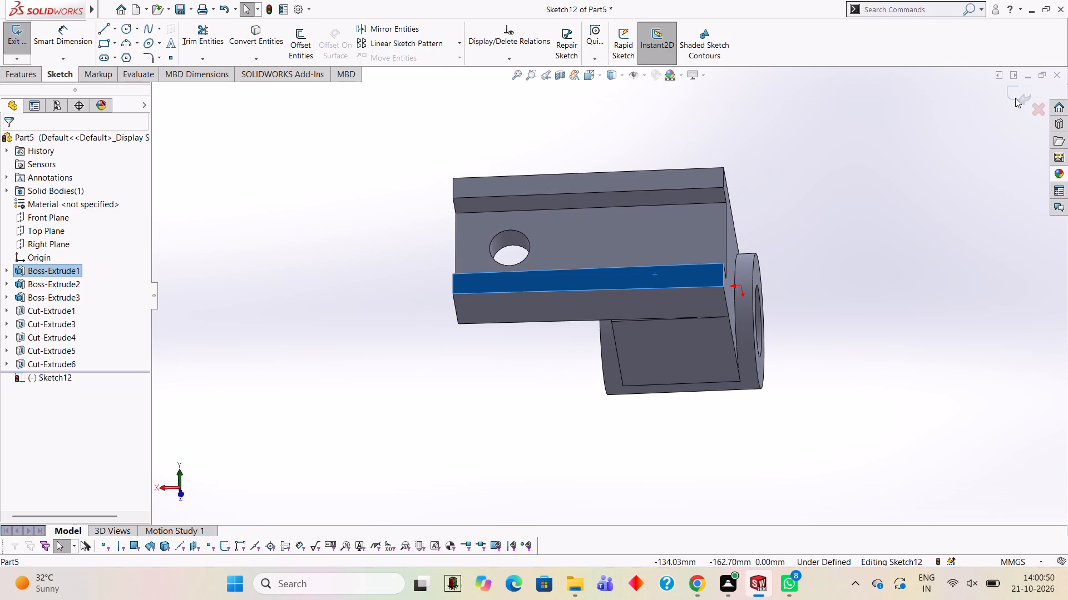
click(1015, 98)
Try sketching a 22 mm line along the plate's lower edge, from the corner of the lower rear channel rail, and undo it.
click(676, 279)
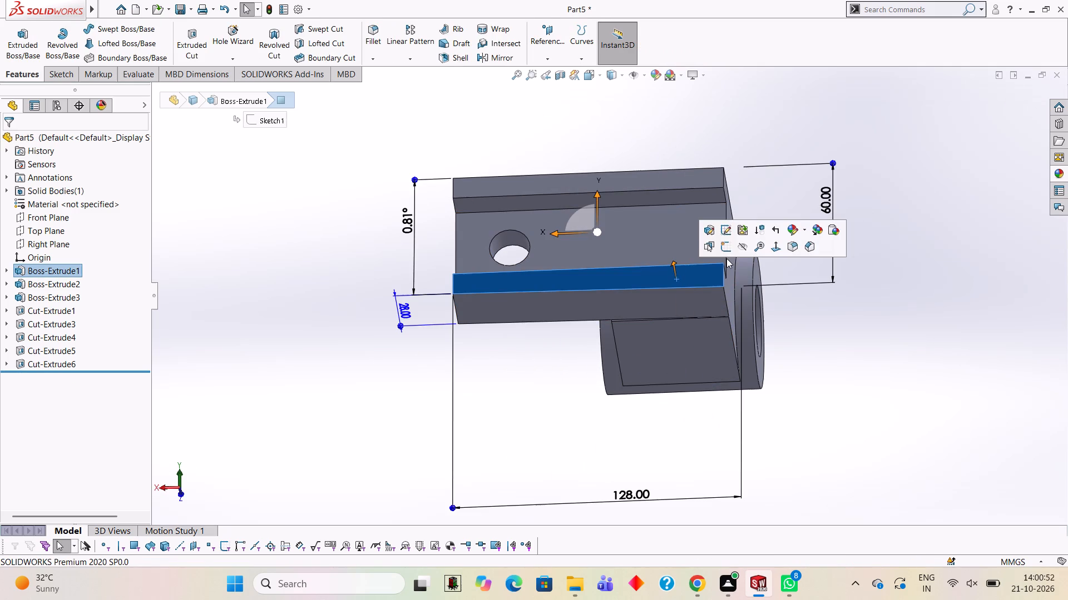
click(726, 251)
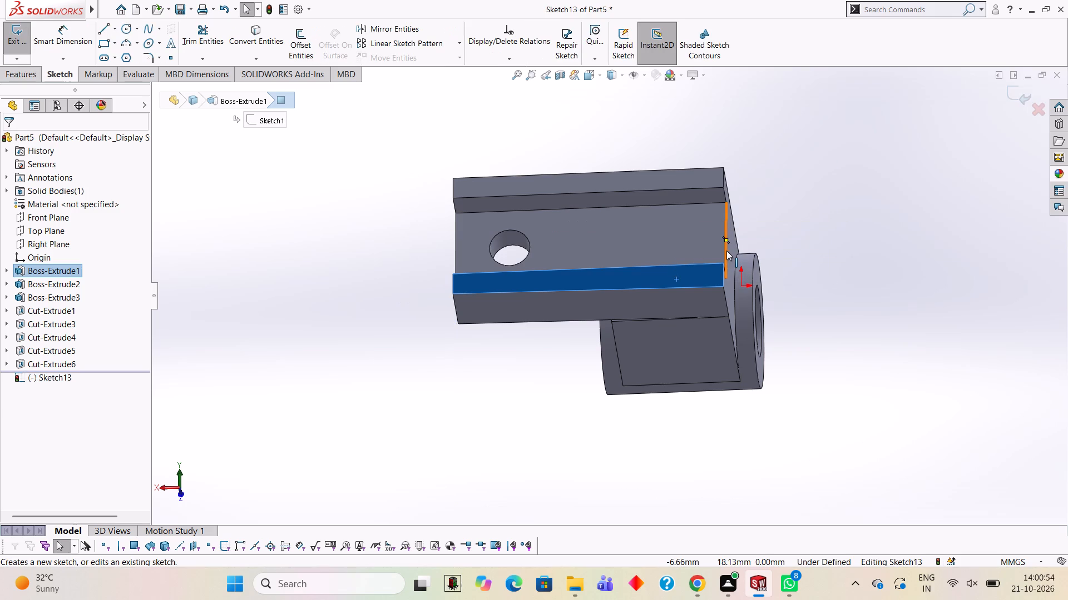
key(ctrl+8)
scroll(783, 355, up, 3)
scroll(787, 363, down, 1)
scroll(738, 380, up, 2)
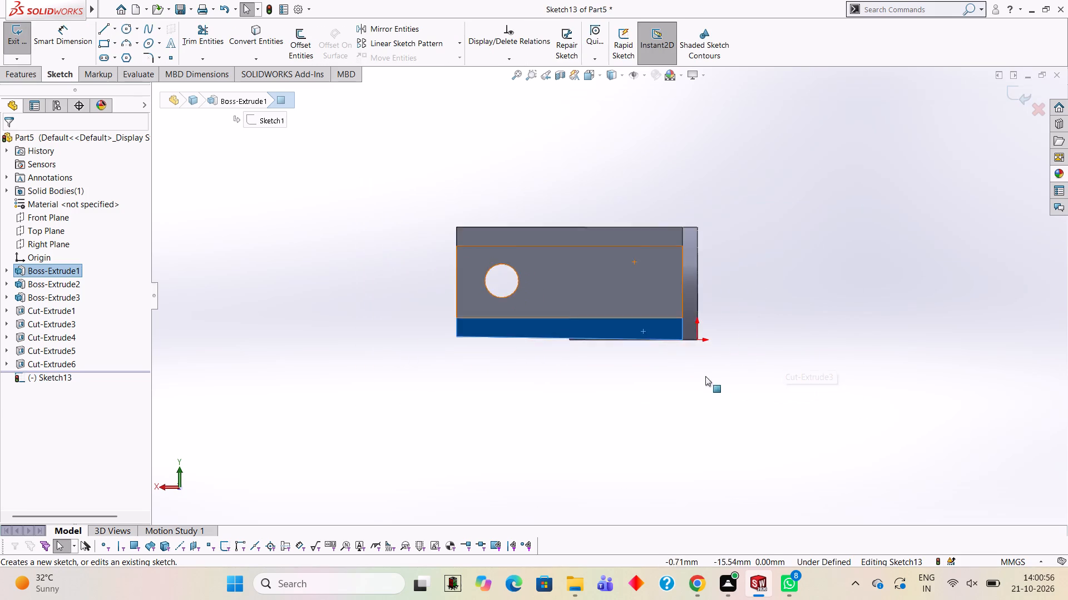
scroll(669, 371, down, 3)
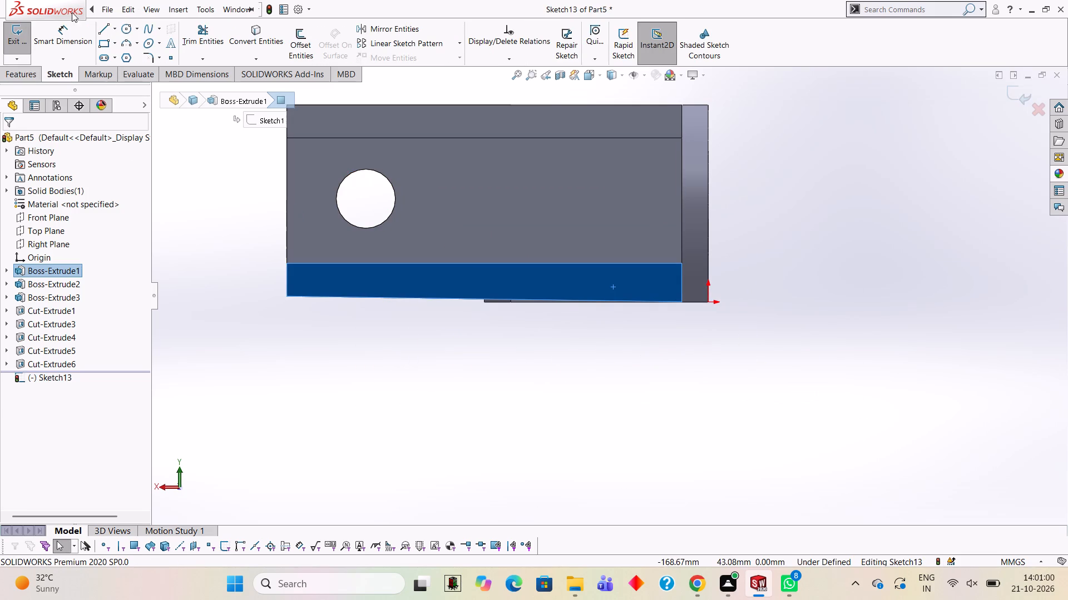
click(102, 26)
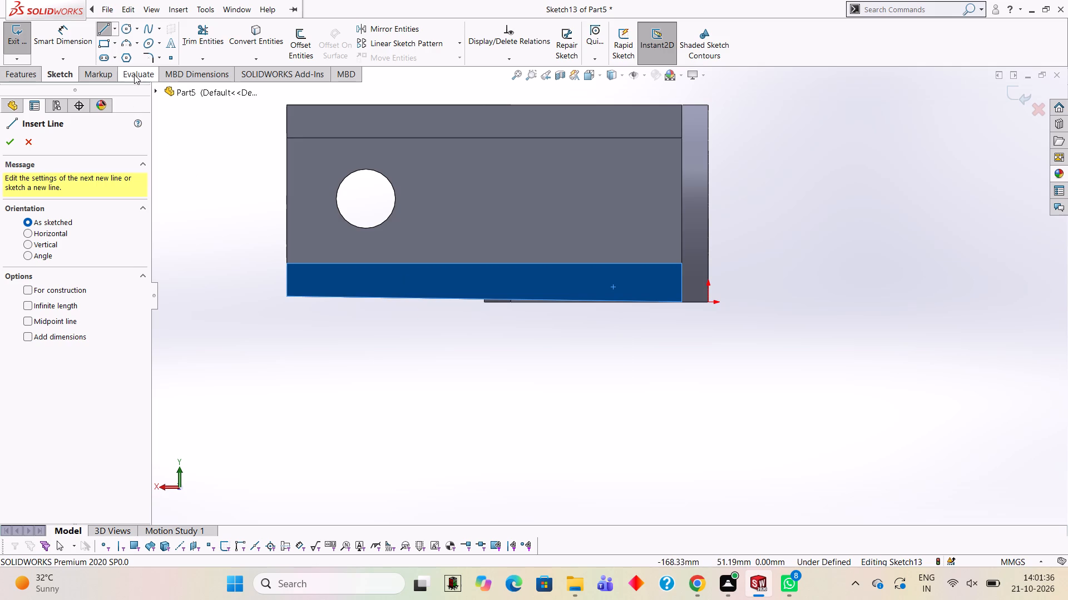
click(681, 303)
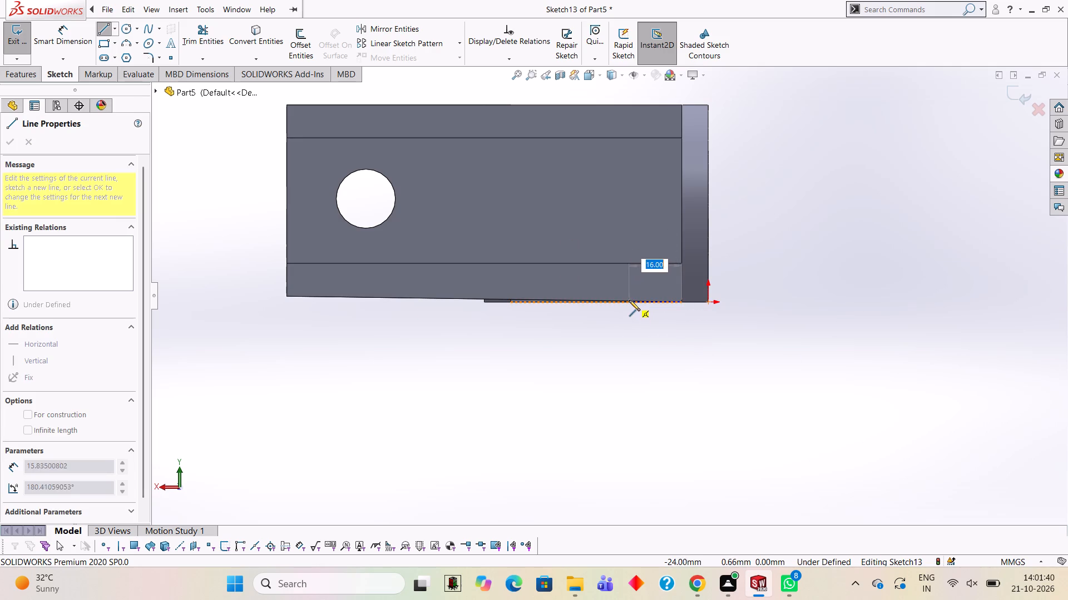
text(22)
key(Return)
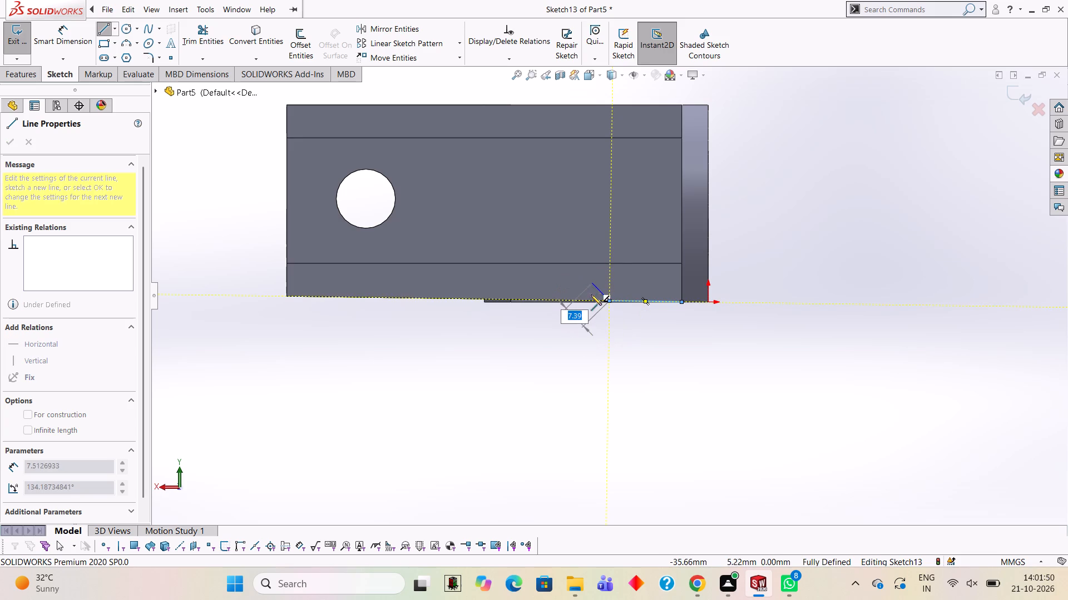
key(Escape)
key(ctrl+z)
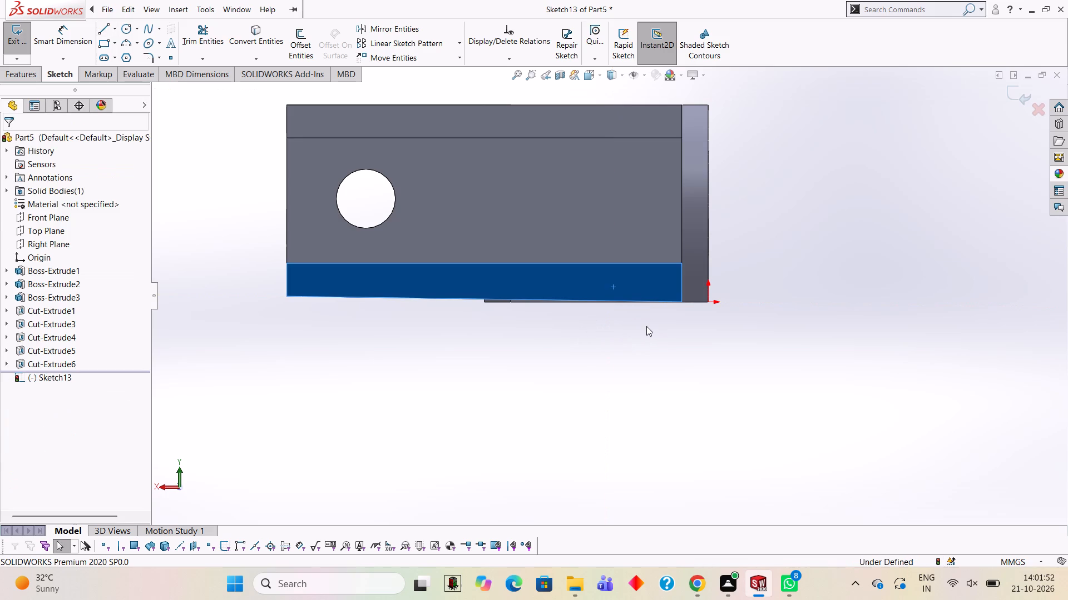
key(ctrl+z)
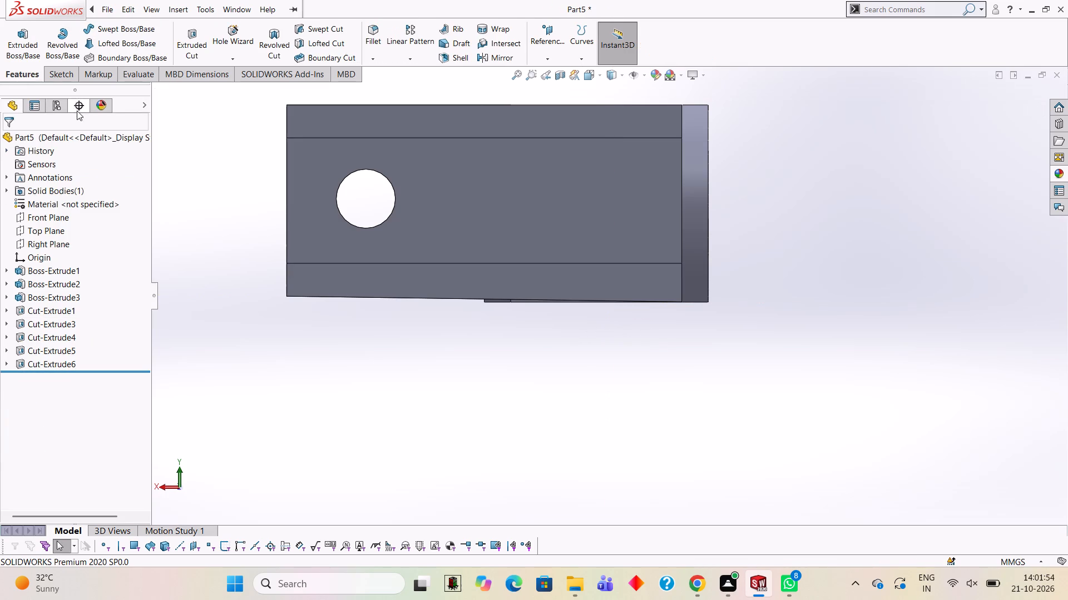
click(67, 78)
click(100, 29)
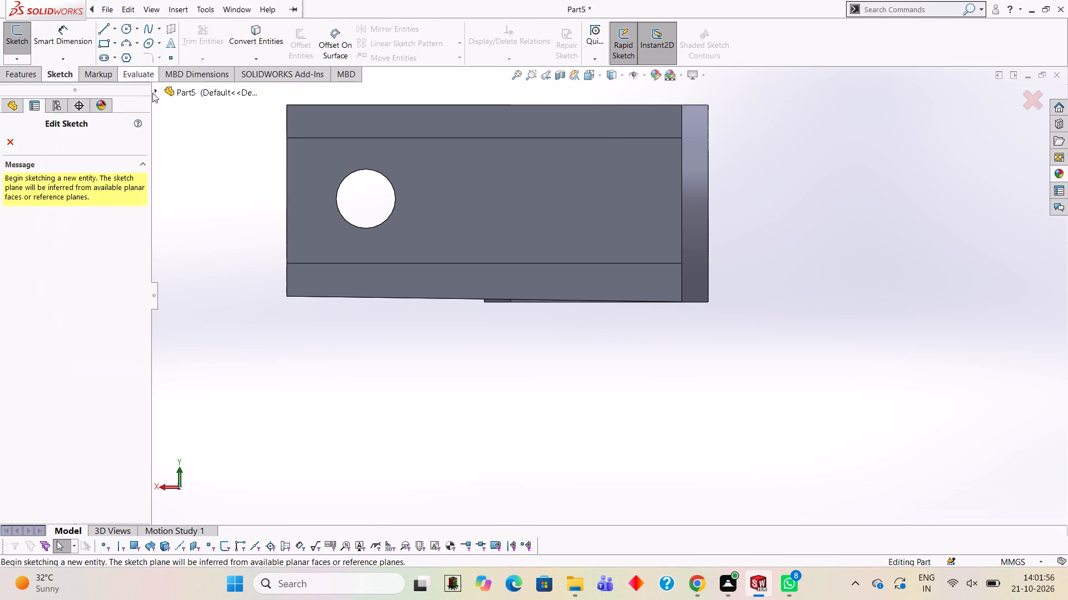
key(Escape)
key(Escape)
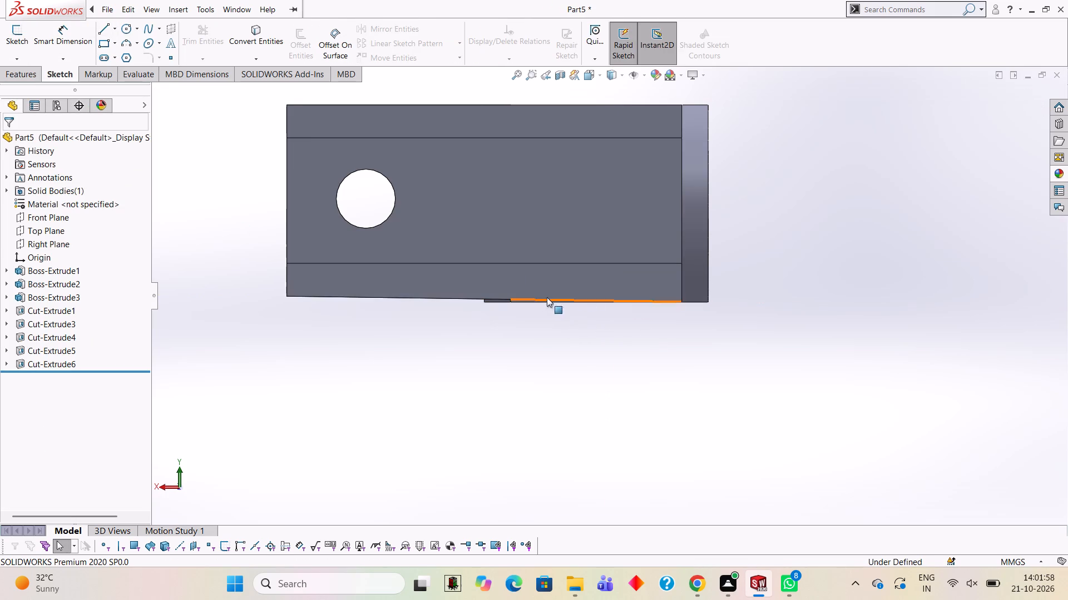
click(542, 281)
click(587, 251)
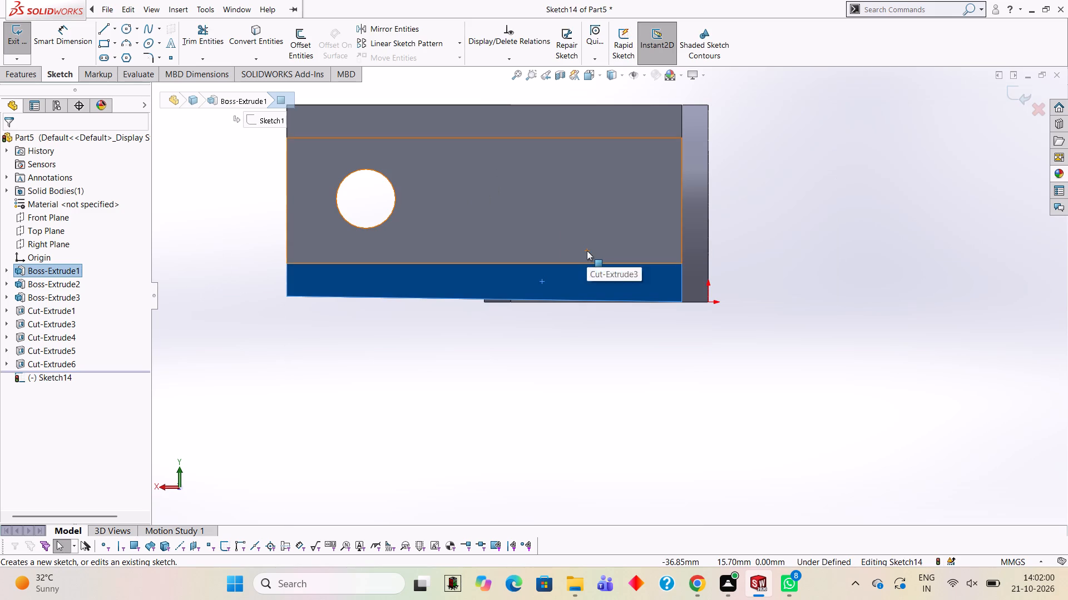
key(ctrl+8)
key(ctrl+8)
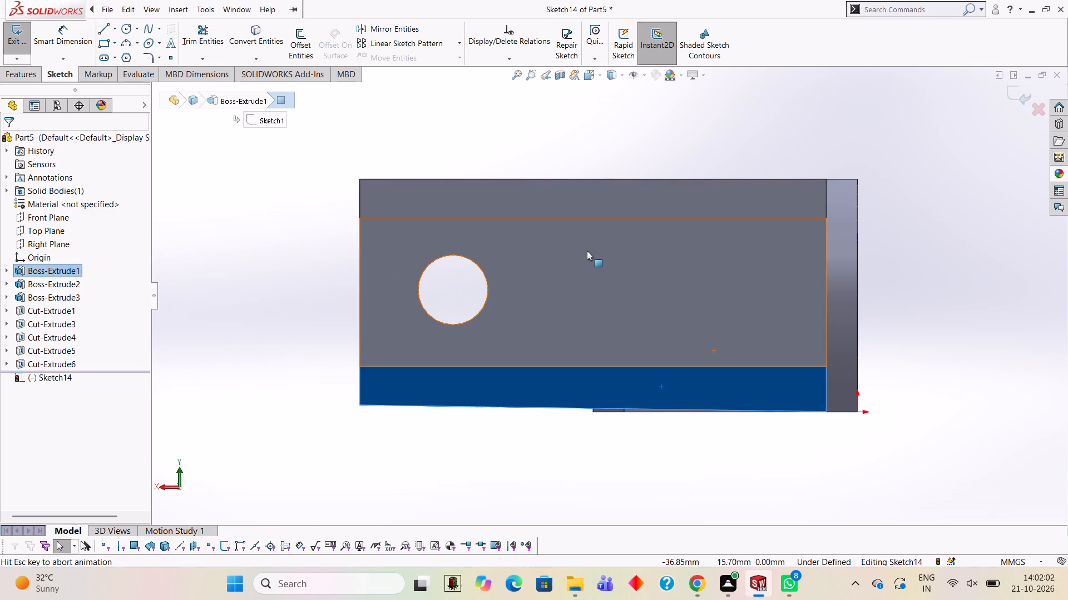
Examine the narrow wedge-shaped step between the plate's long lower side and the boss's supporting arm from several angles.
middle_drag(641, 439, 652, 334)
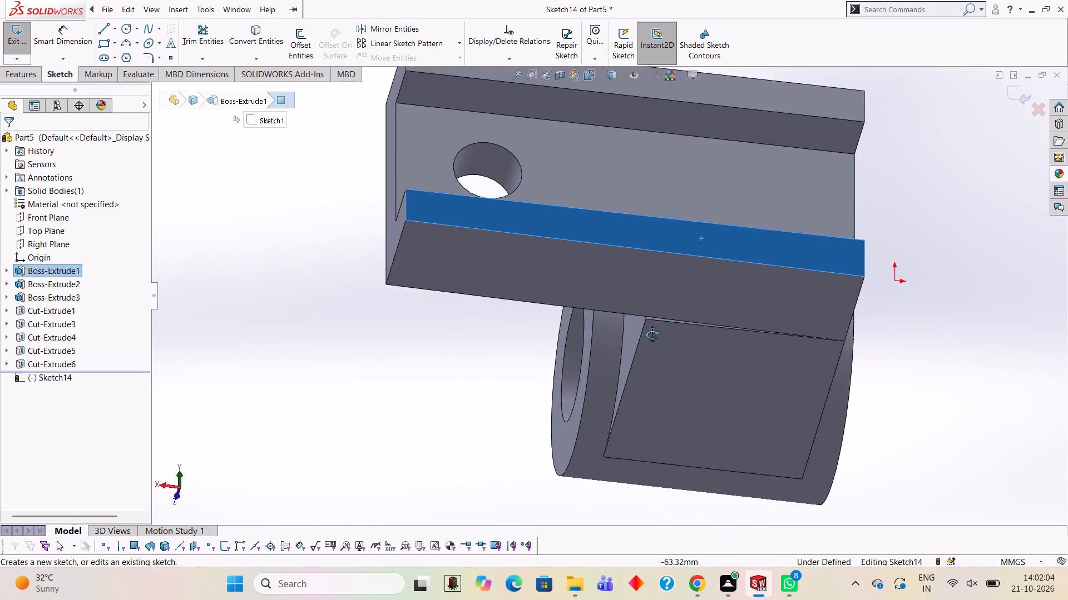
middle_drag(652, 334, 651, 334)
scroll(605, 315, down, 1)
middle_drag(625, 326, 741, 395)
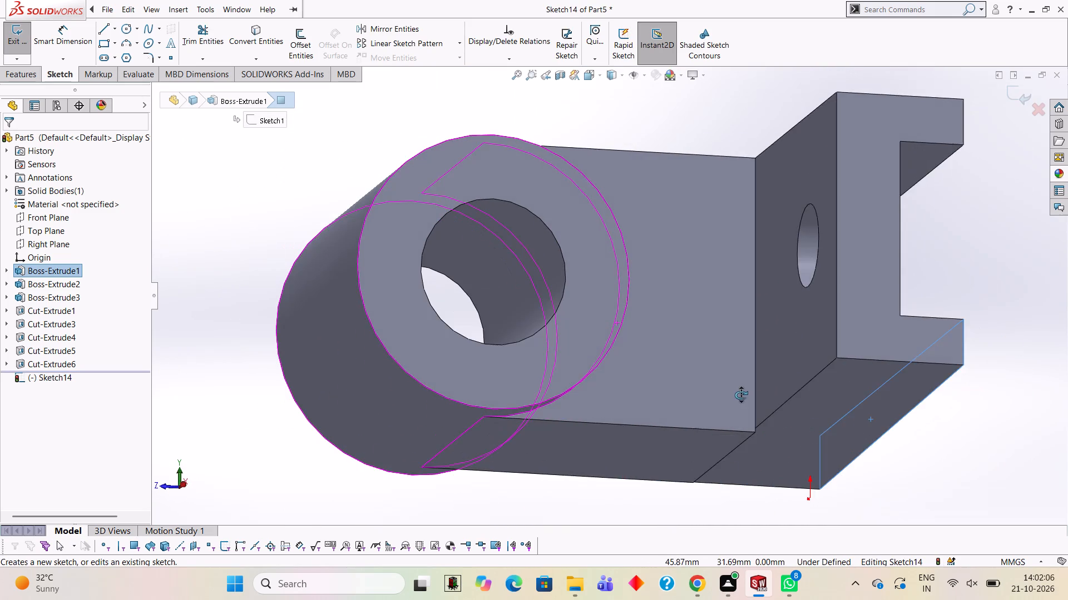
middle_drag(741, 395, 659, 311)
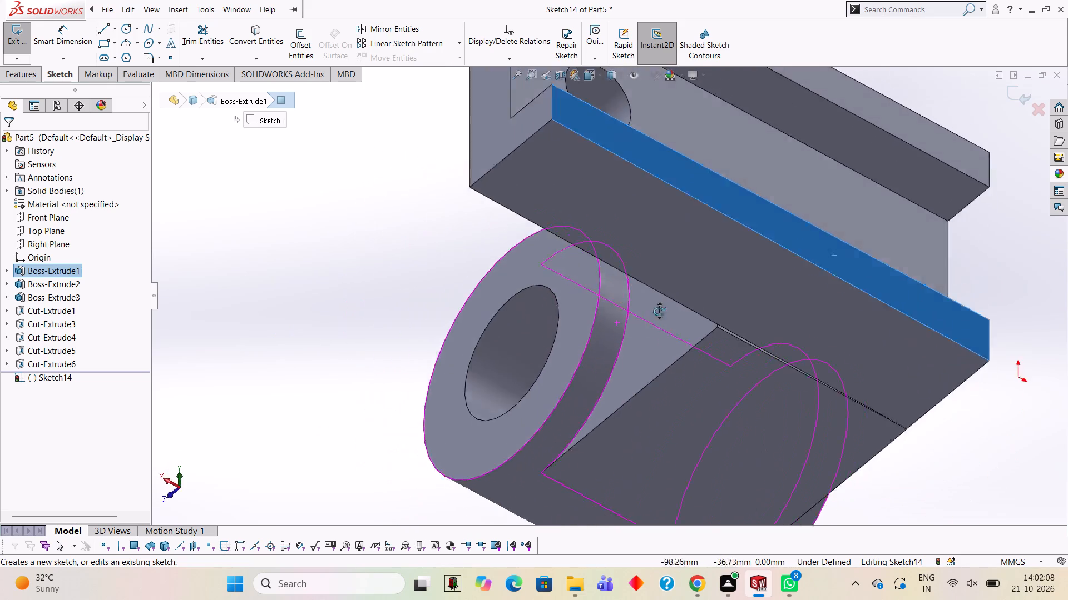
middle_drag(659, 311, 597, 367)
scroll(665, 336, down, 4)
key(Escape)
key(Escape)
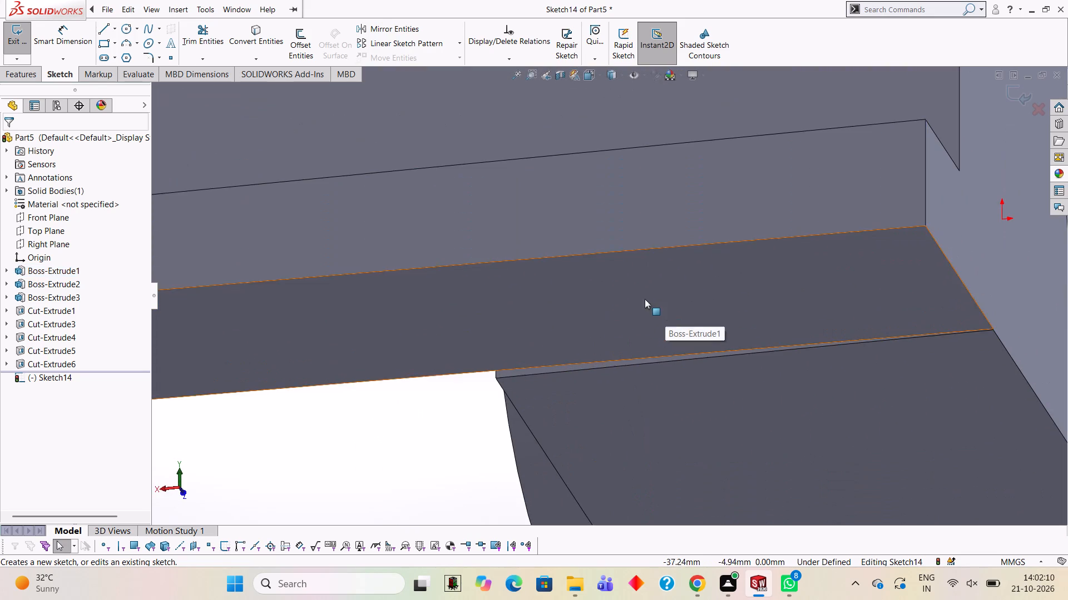
middle_drag(645, 299, 661, 349)
scroll(653, 304, down, 1)
scroll(657, 346, up, 5)
middle_drag(627, 287, 636, 291)
scroll(560, 292, down, 2)
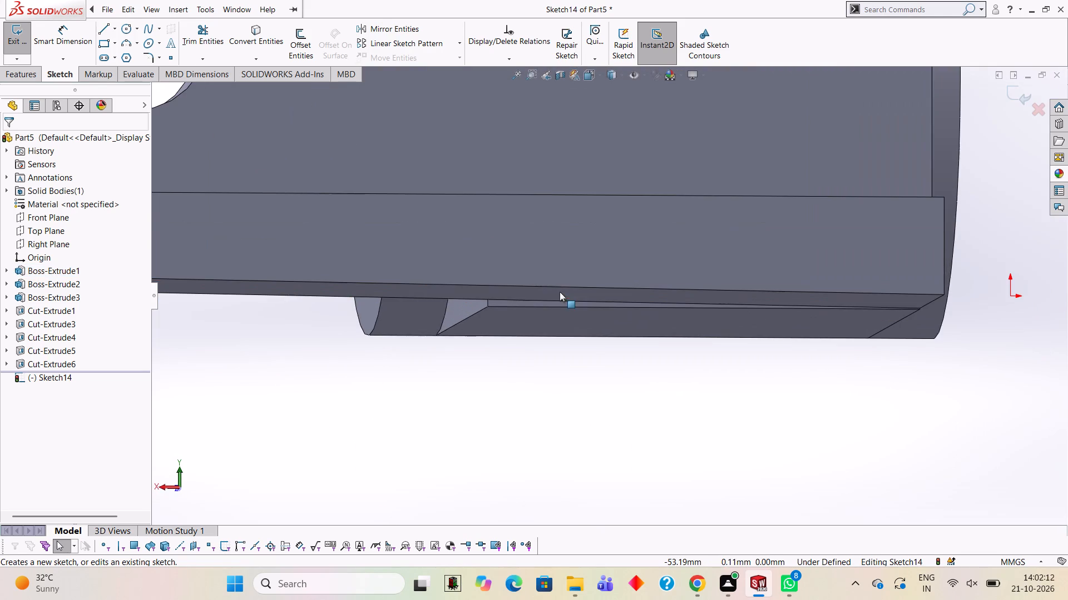
scroll(560, 292, down, 3)
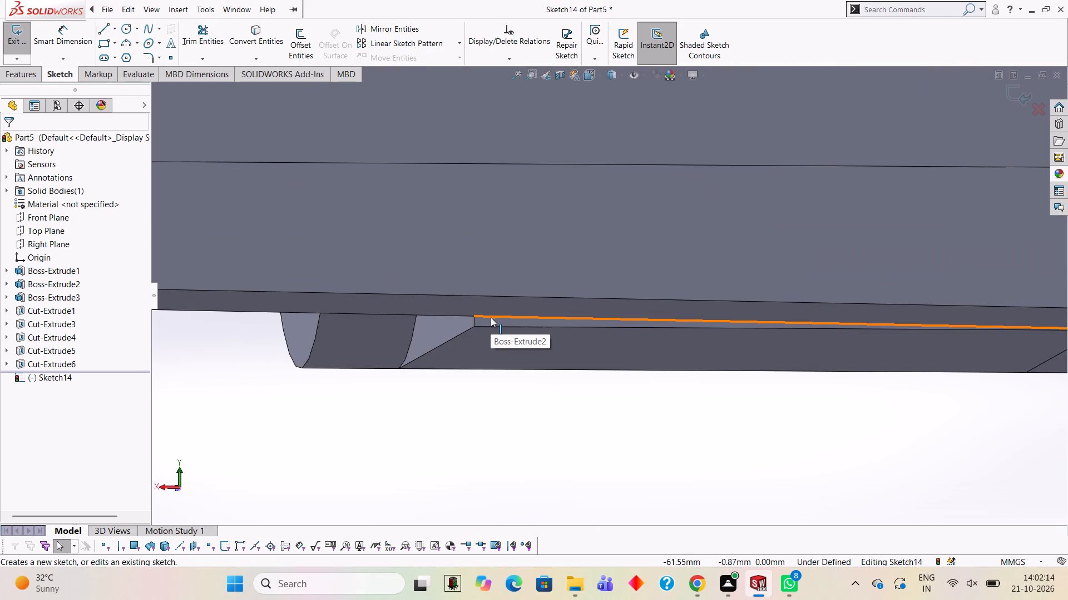
click(492, 319)
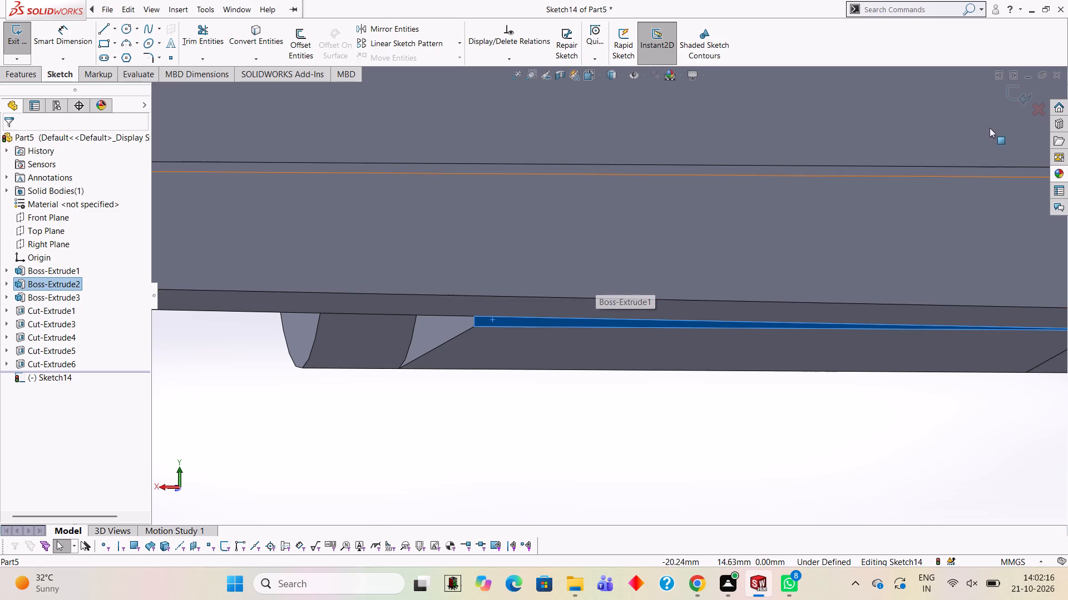
click(1010, 96)
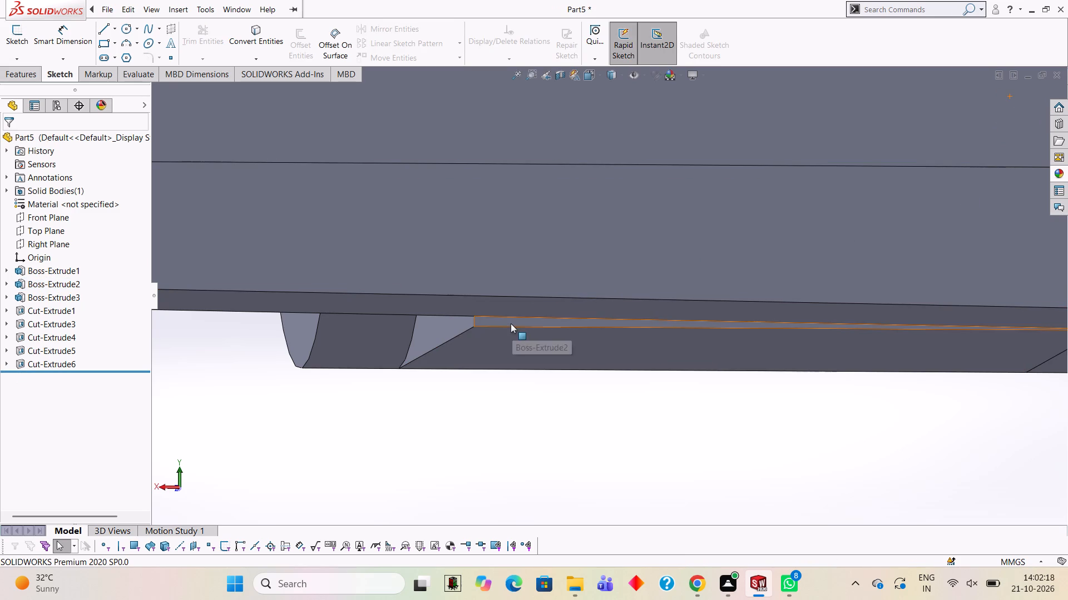
Sketch a closed triangle on the narrow wedge-shaped face under the plate's slanted lower side, about 0.96 mm high with a 60 mm horizontal base.
click(511, 323)
click(559, 291)
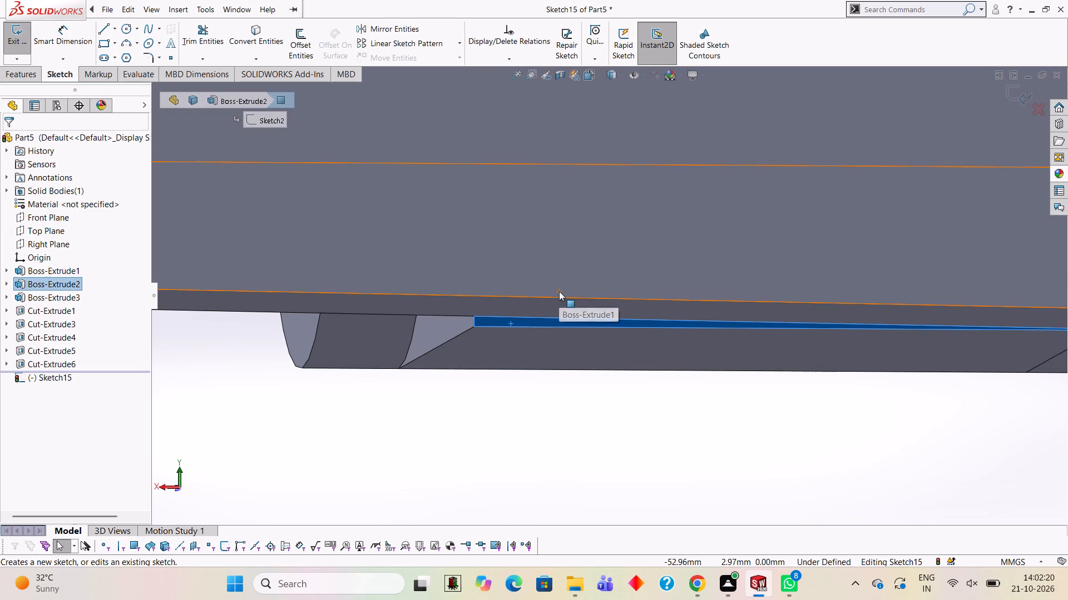
key(ctrl+8)
scroll(701, 423, down, 9)
scroll(655, 346, up, 2)
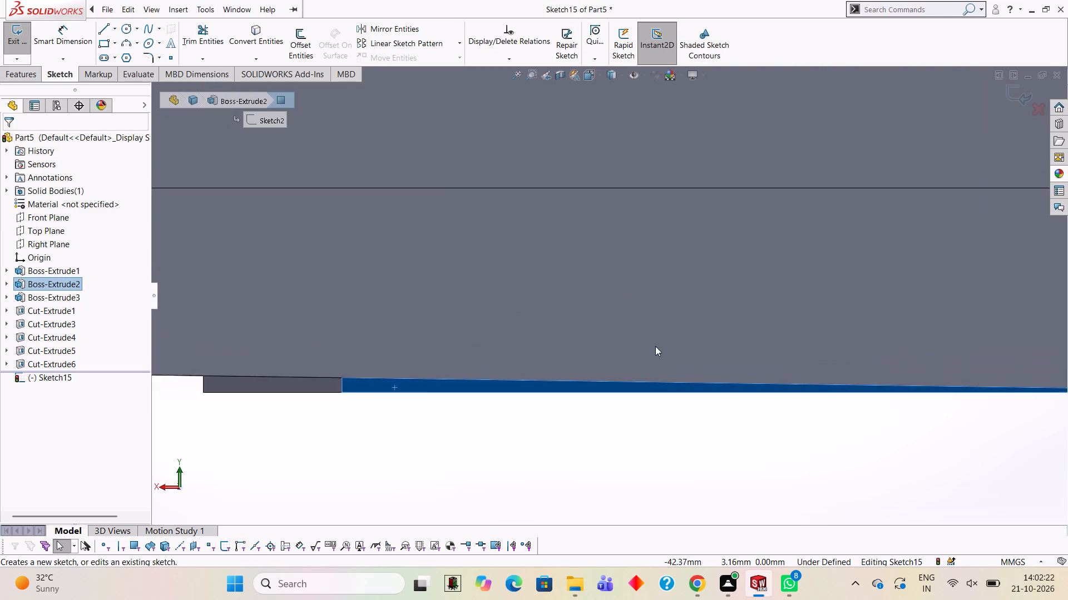
scroll(655, 346, up, 1)
scroll(328, 383, down, 2)
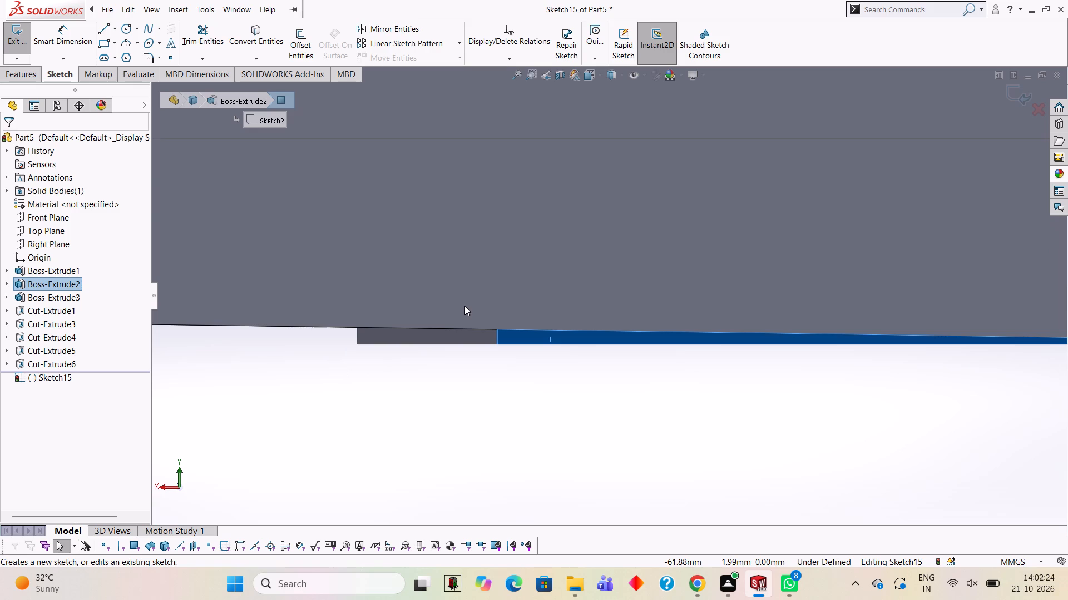
click(105, 37)
click(105, 32)
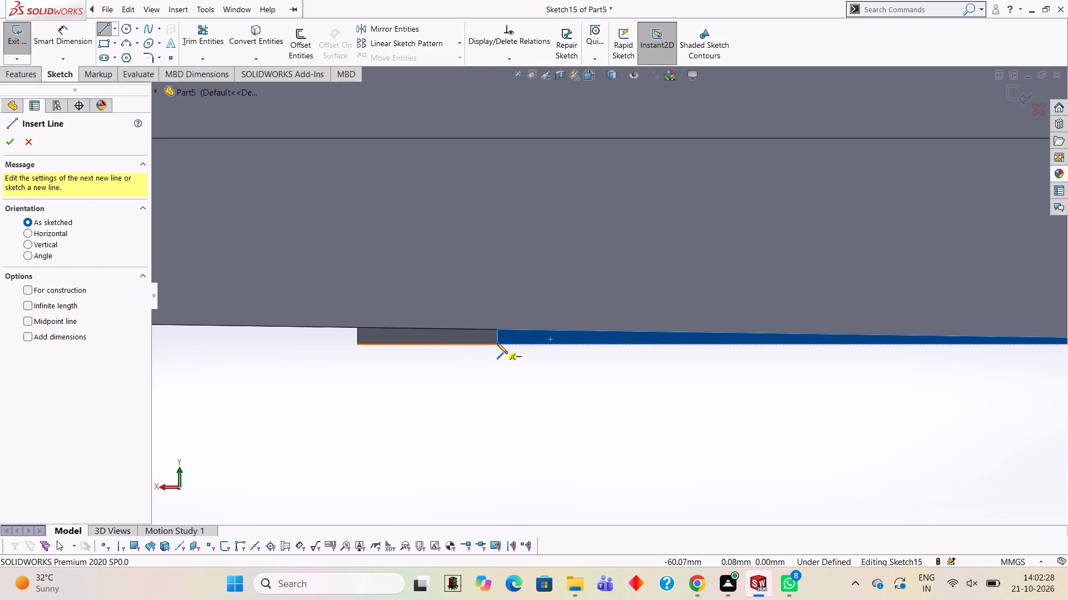
click(358, 344)
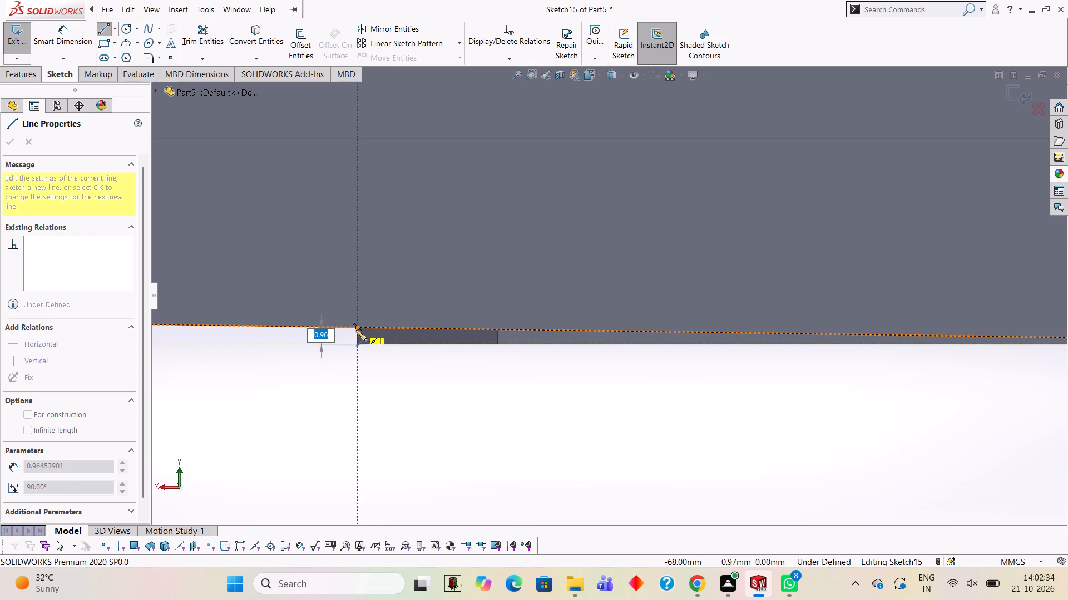
click(356, 326)
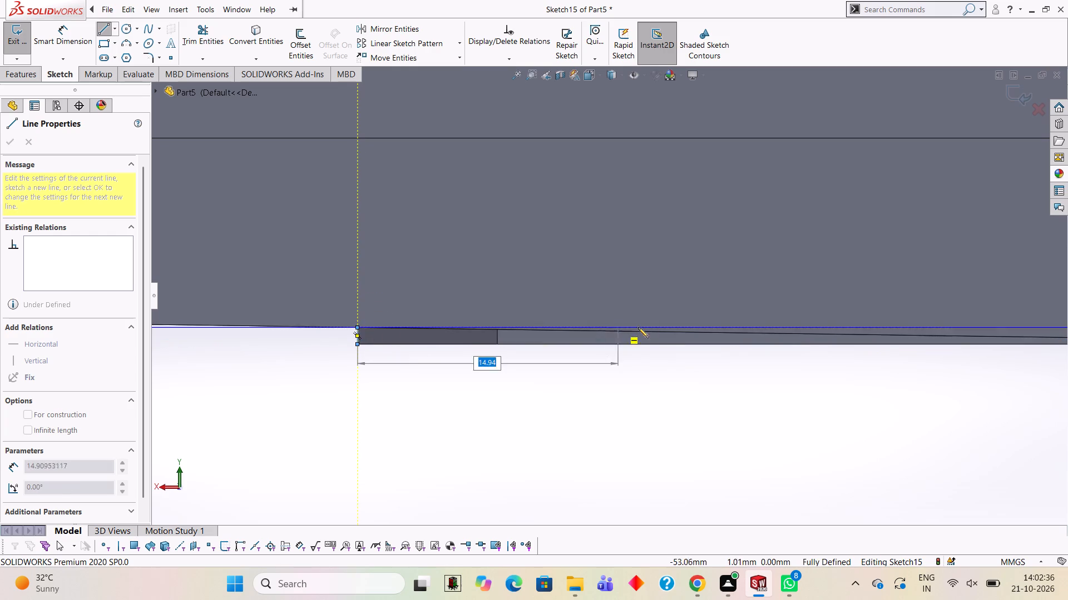
scroll(656, 335, up, 3)
scroll(729, 351, down, 2)
scroll(758, 343, up, 3)
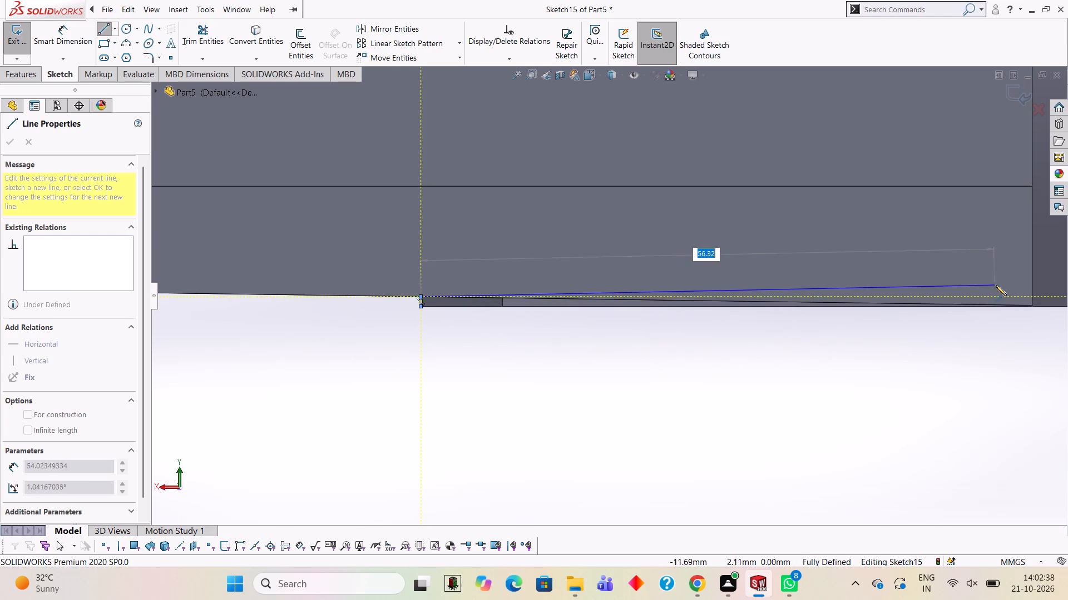
click(1031, 306)
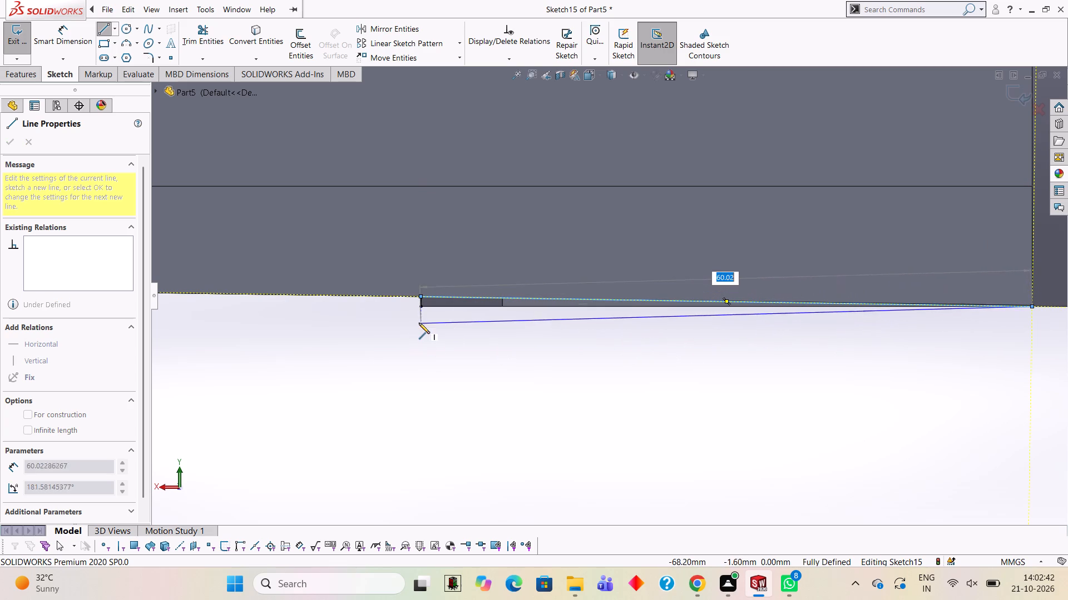
click(421, 306)
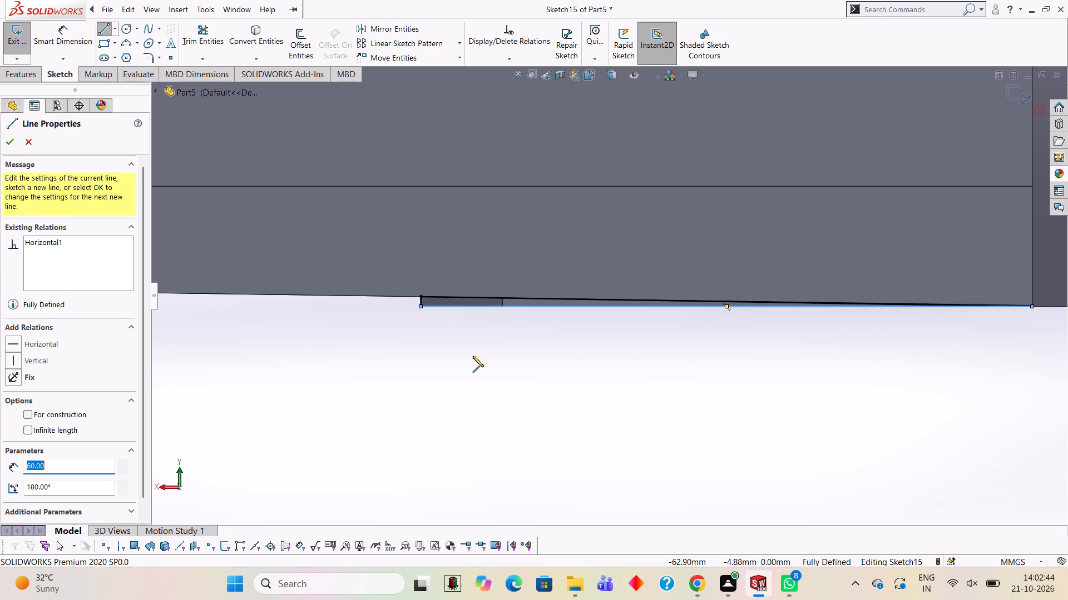
key(Escape)
key(Escape)
scroll(708, 289, up, 3)
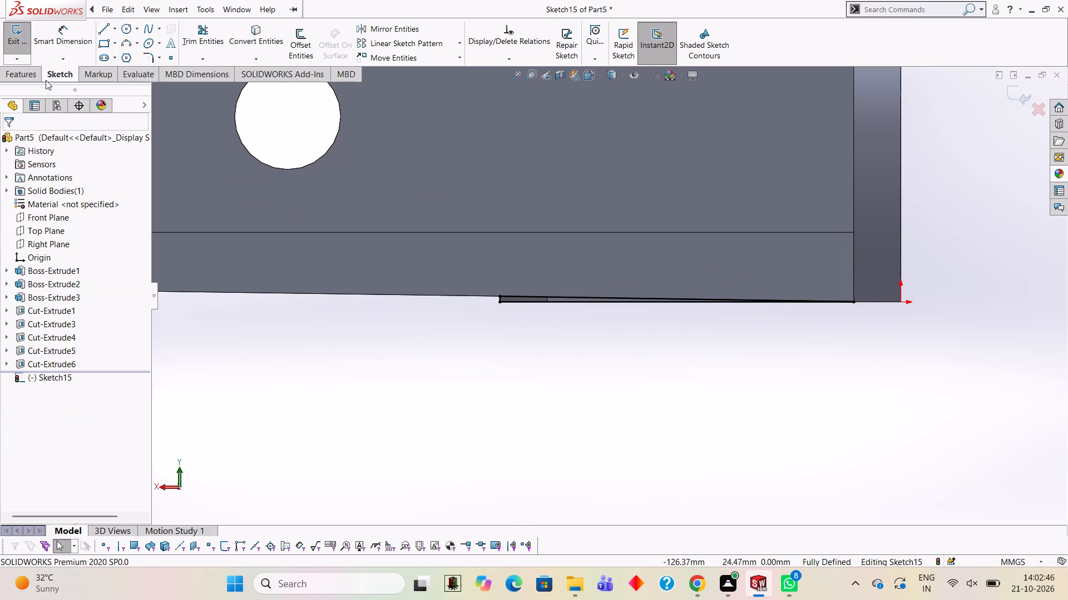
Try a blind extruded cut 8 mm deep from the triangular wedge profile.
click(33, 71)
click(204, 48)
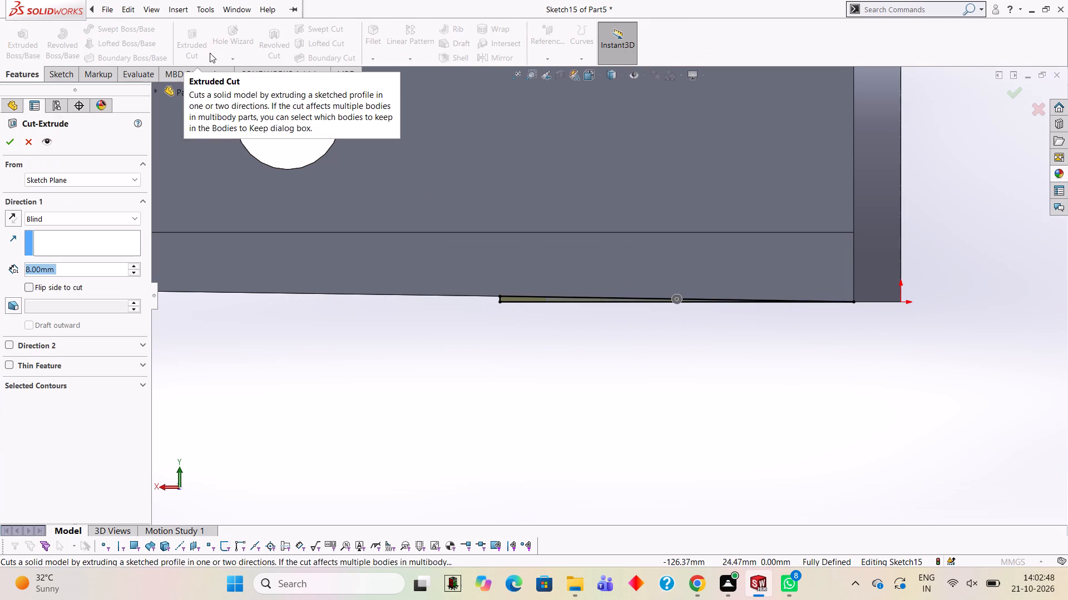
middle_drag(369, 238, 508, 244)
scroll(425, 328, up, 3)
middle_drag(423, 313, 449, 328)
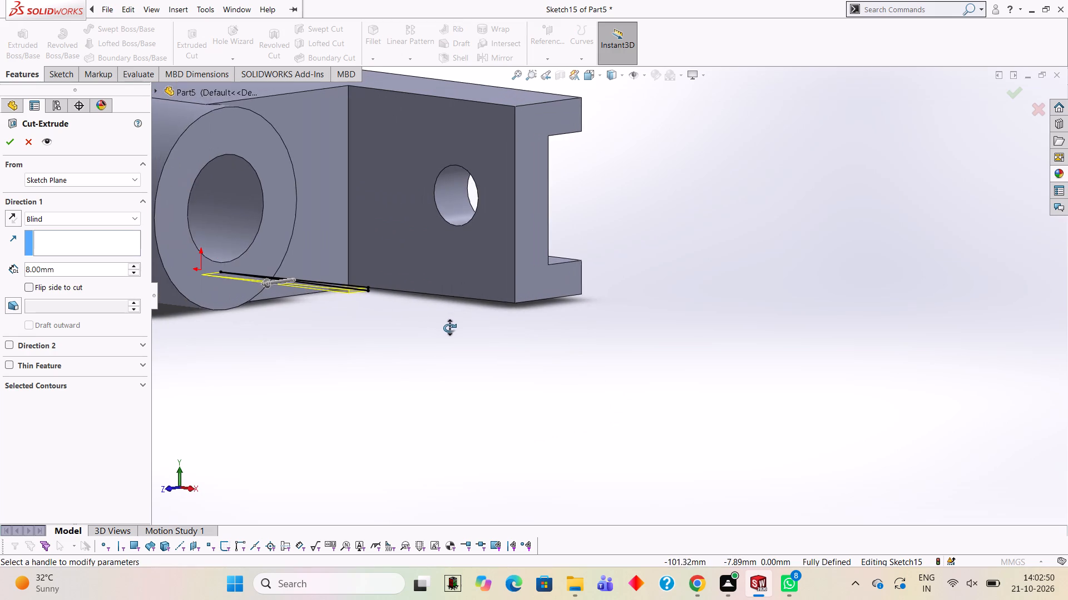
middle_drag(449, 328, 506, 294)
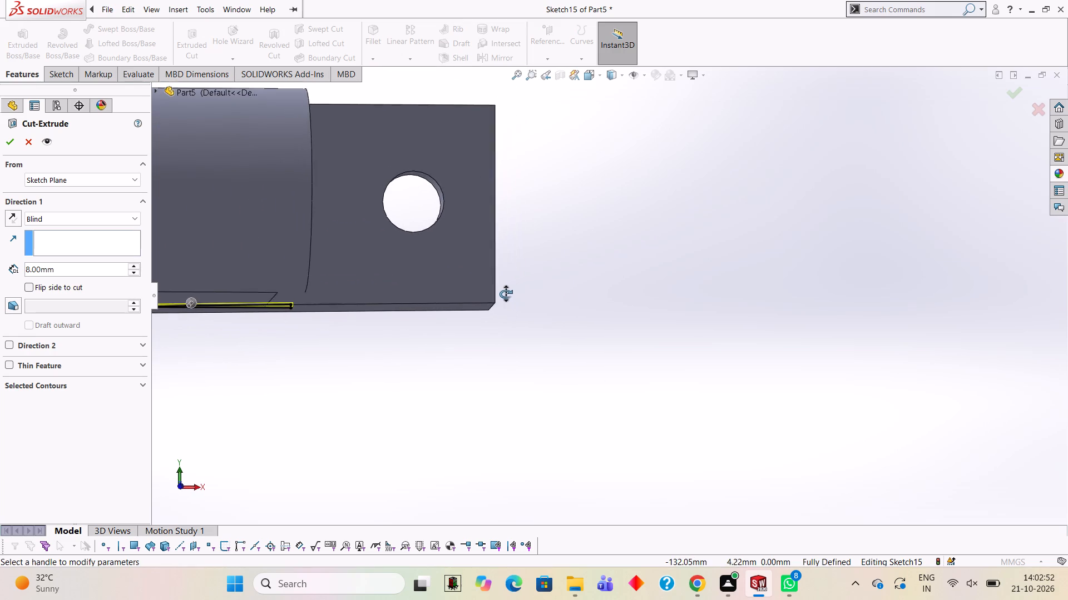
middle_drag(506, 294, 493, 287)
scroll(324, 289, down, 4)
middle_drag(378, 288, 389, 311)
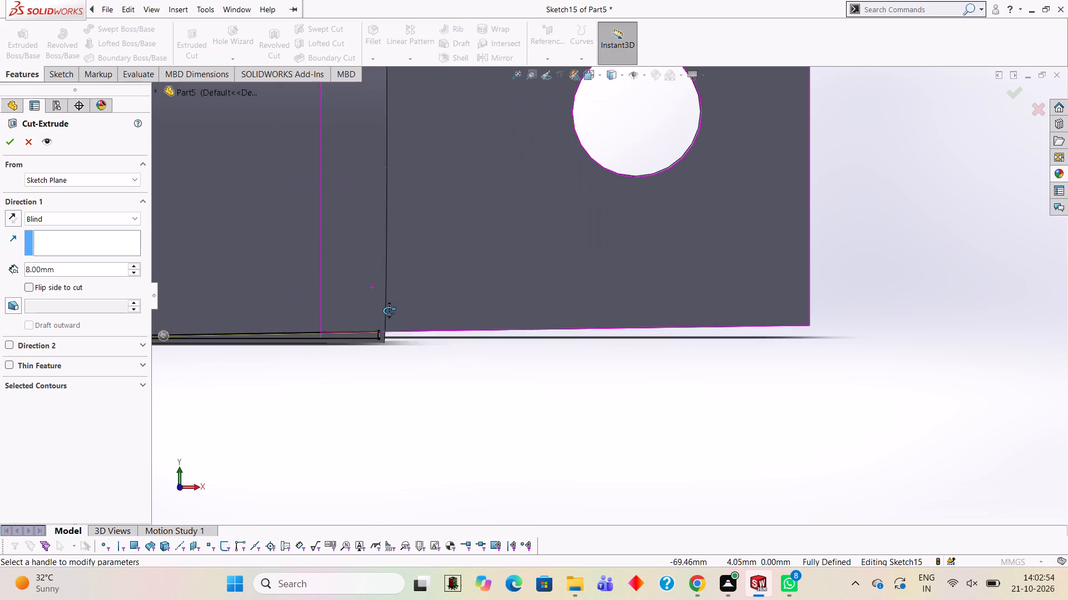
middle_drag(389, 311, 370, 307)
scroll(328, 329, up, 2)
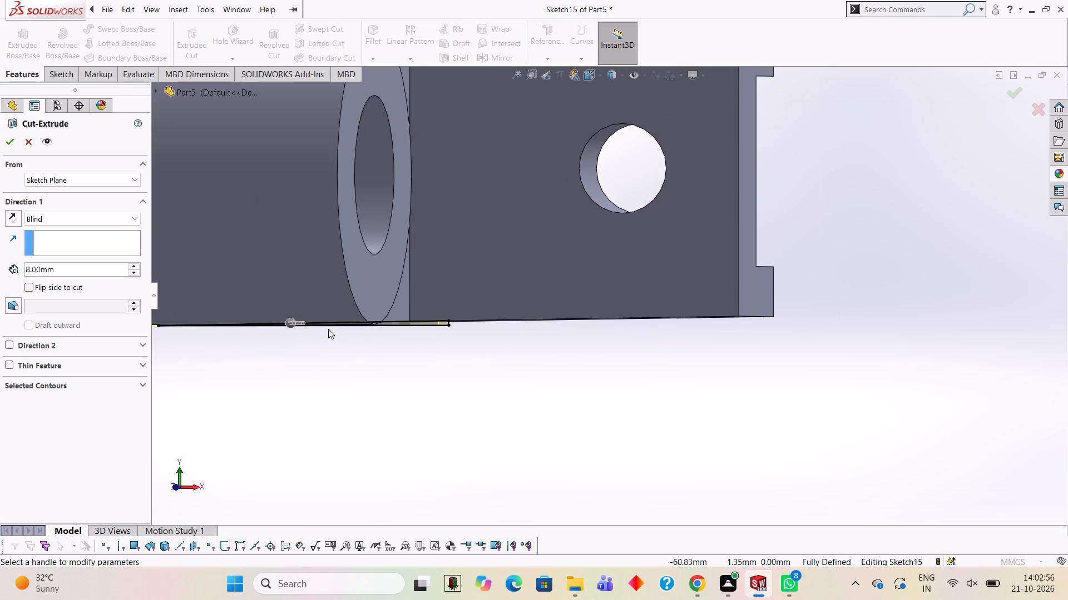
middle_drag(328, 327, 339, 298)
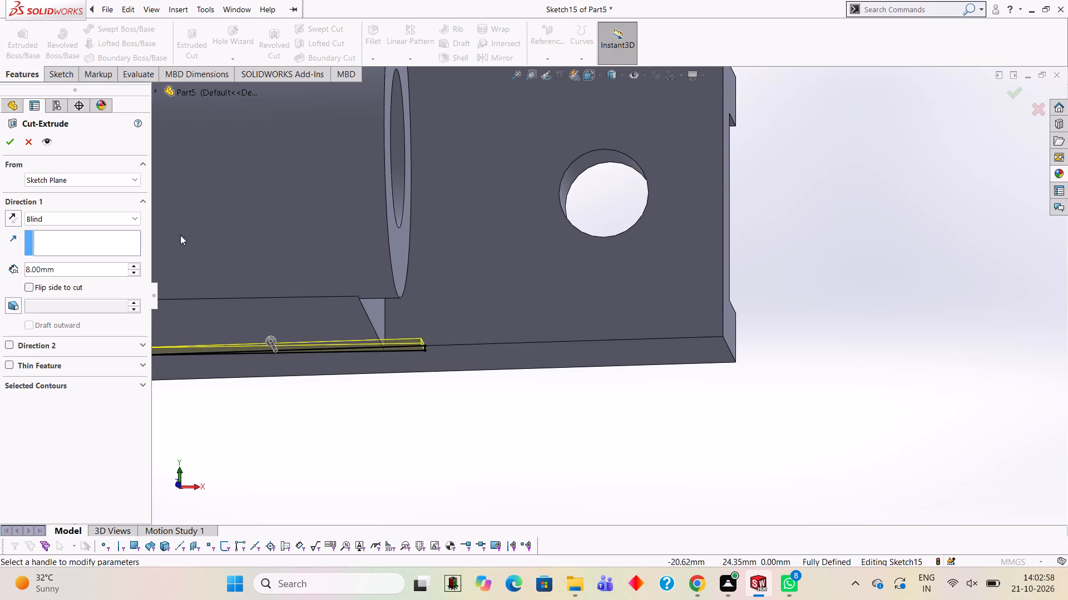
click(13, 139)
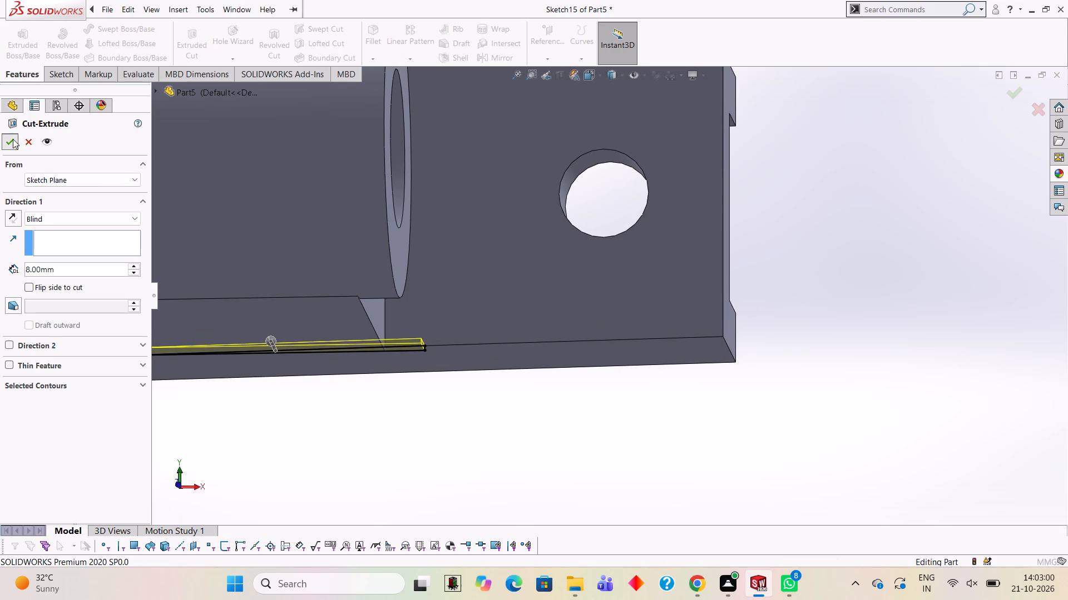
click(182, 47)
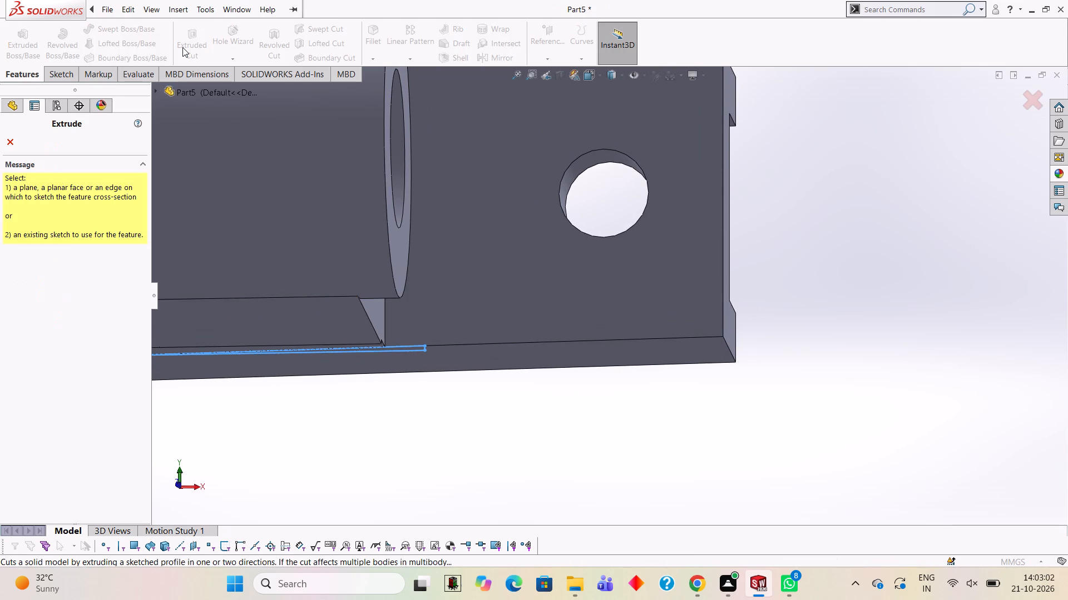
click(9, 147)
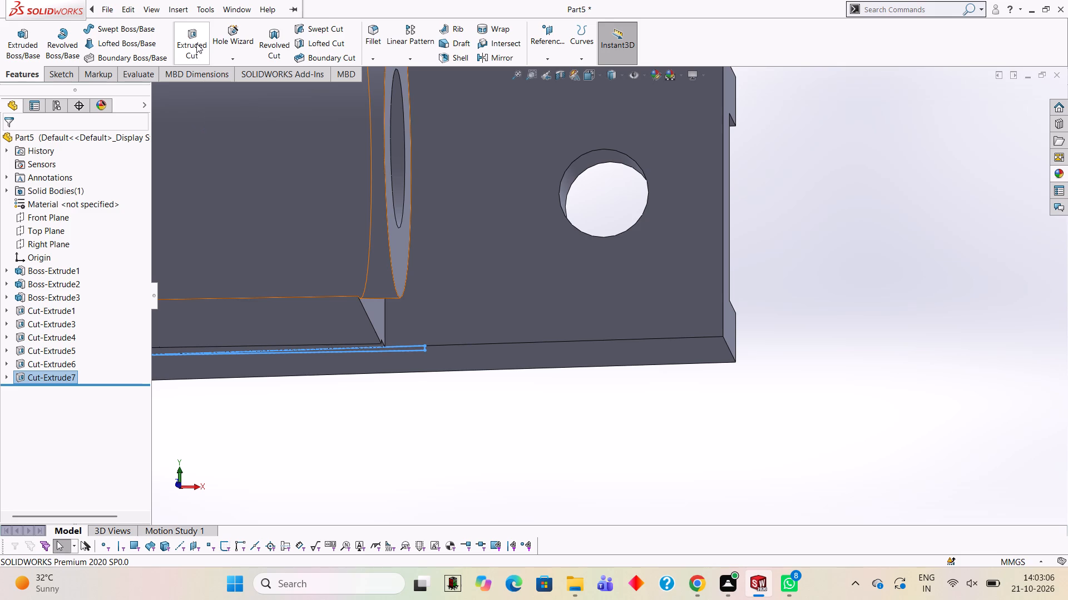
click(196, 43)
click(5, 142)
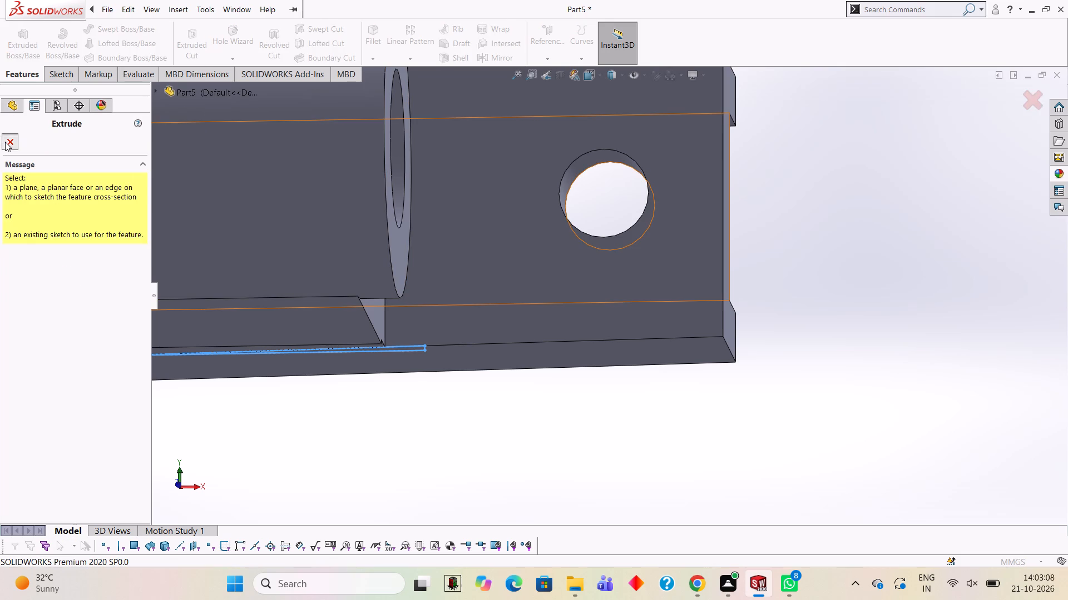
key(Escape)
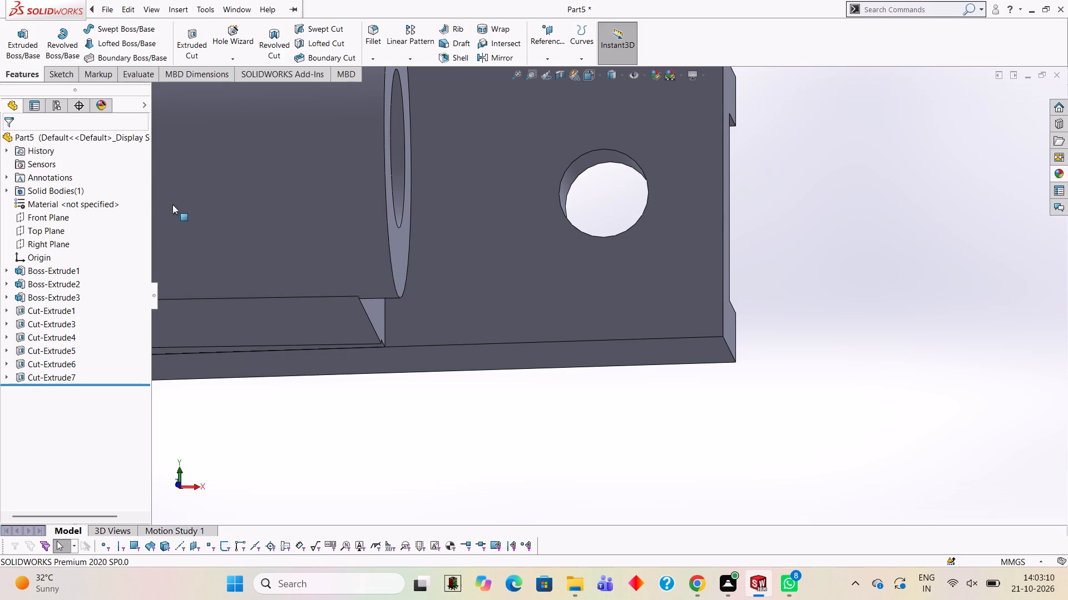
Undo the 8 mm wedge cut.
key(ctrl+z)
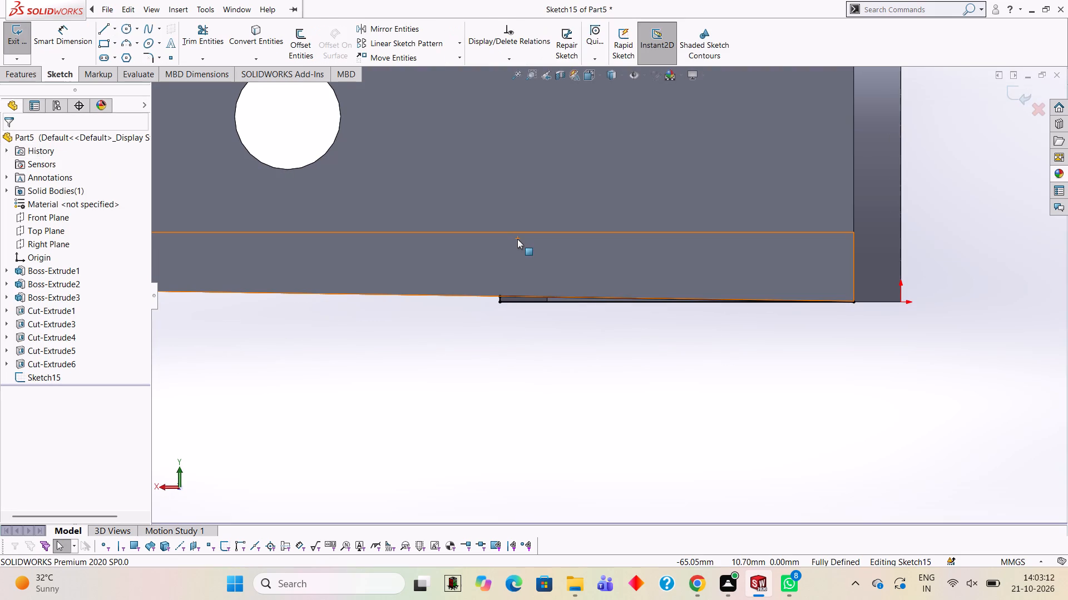
Make a blind extruded cut 100 mm deep from the triangular wedge profile.
click(32, 82)
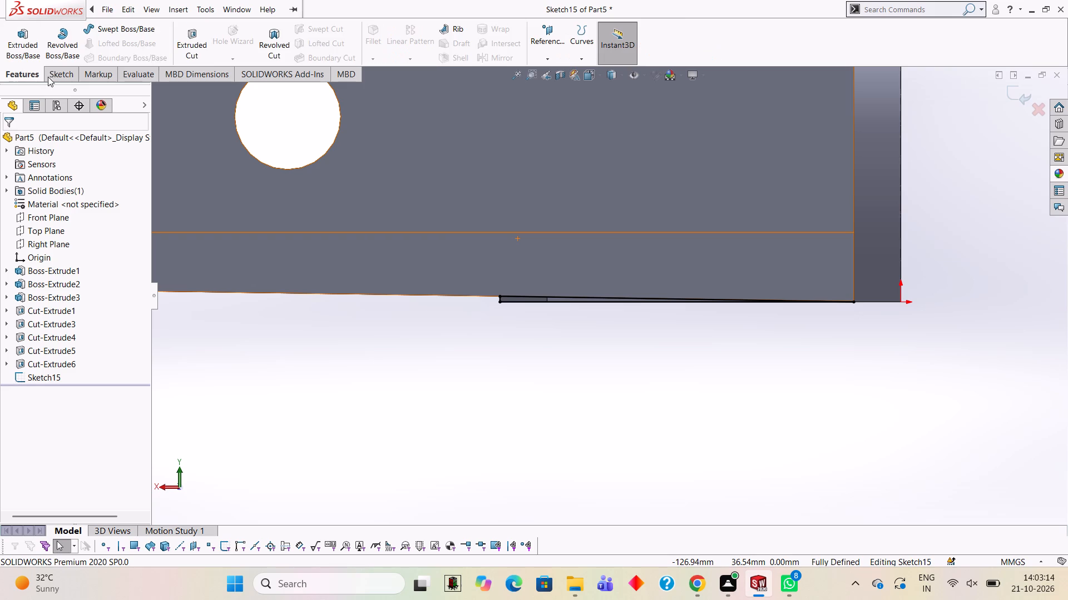
click(197, 29)
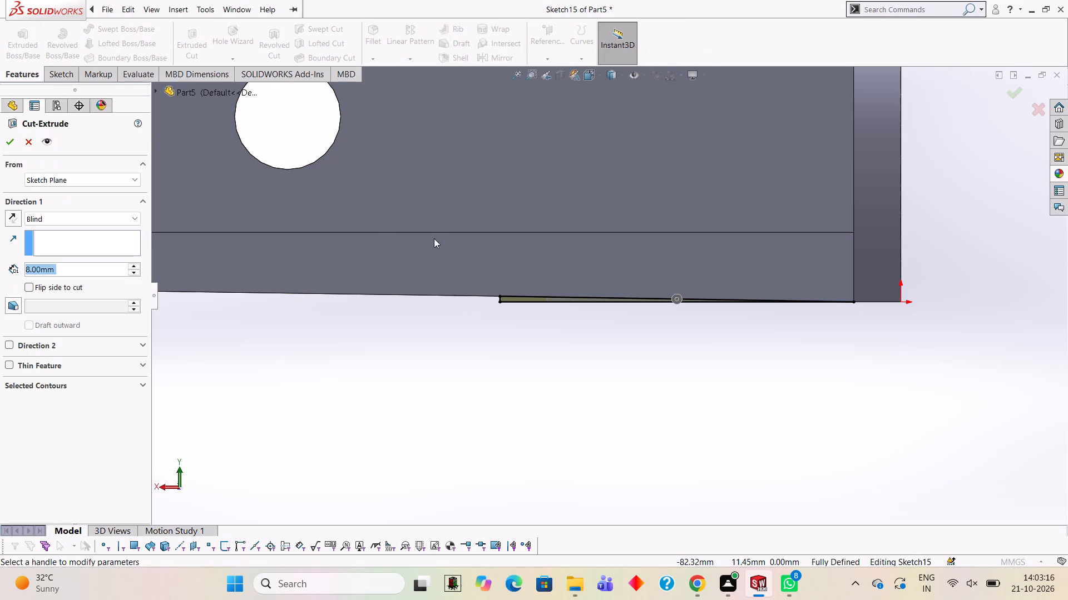
middle_drag(382, 313, 547, 289)
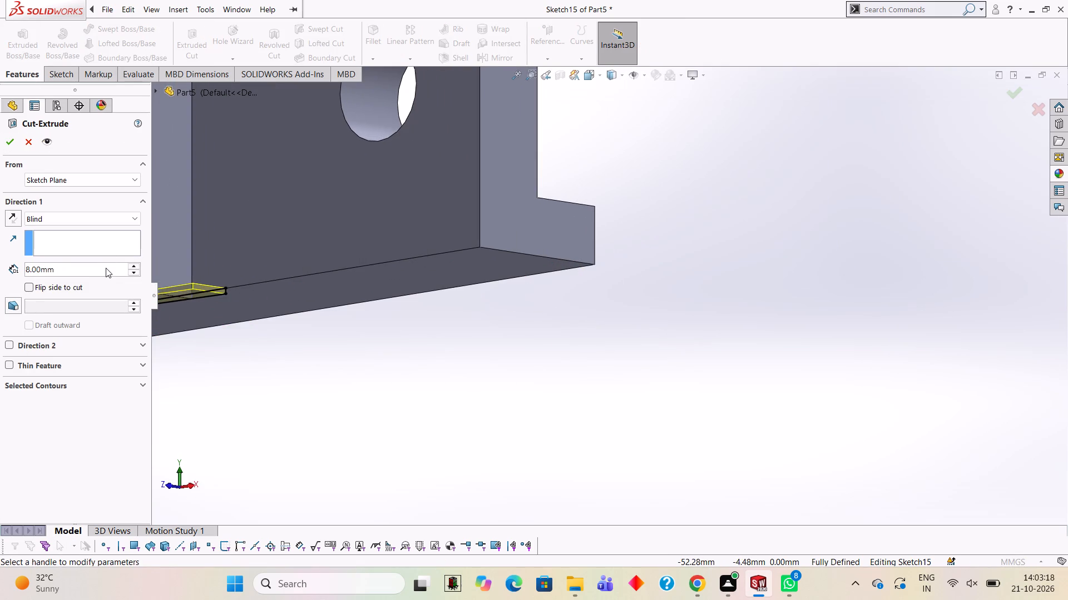
click(106, 268)
key(BackSpace)
key(BackSpace)
key(BackSpace)
key(BackSpace)
key(BackSpace)
key(BackSpace)
key(BackSpace)
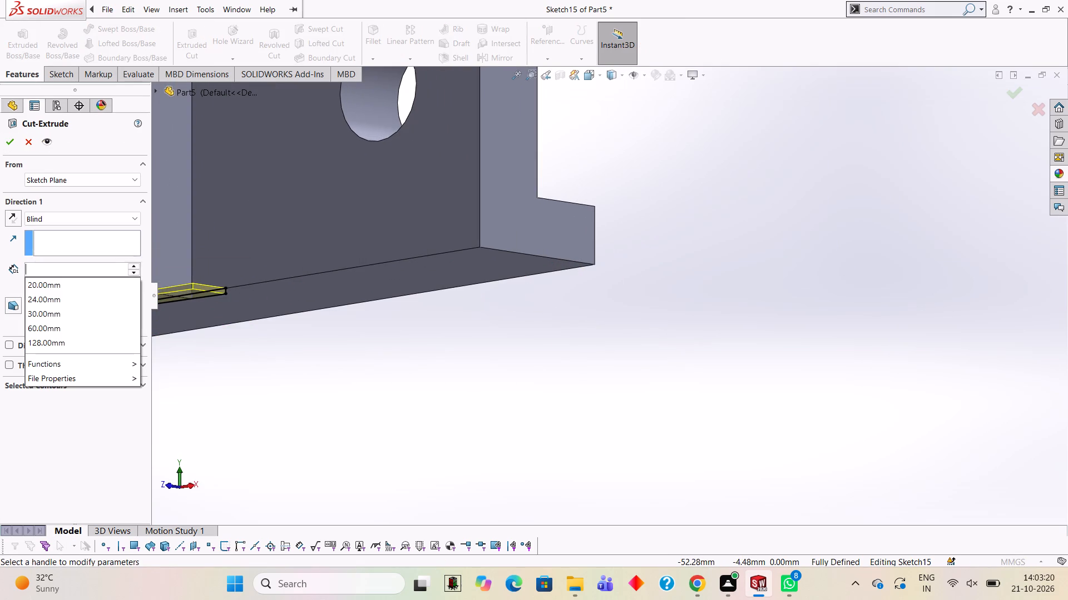
text(100)
key(Return)
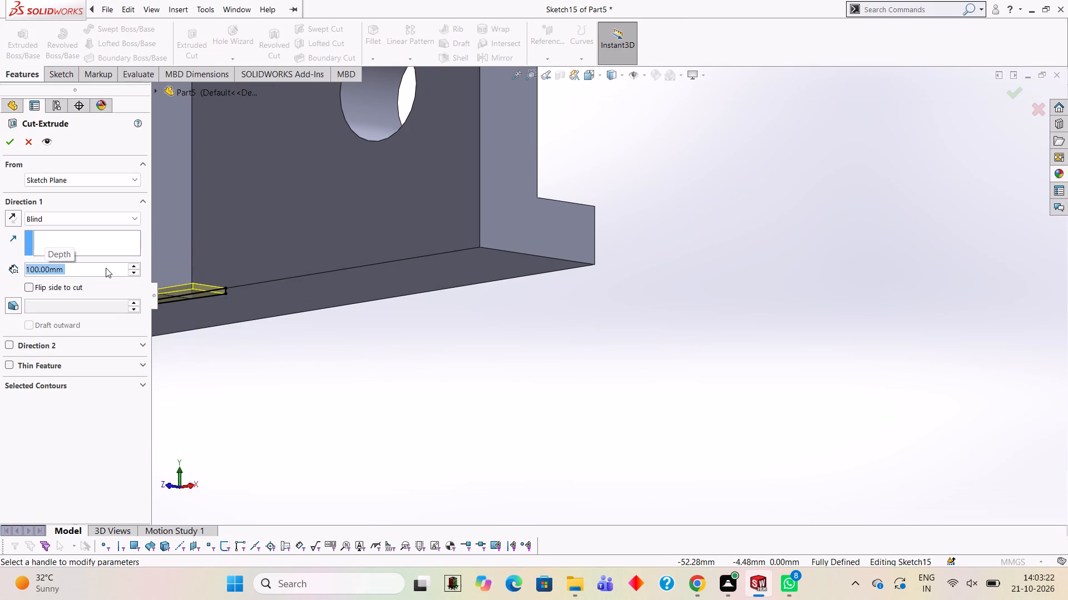
click(9, 140)
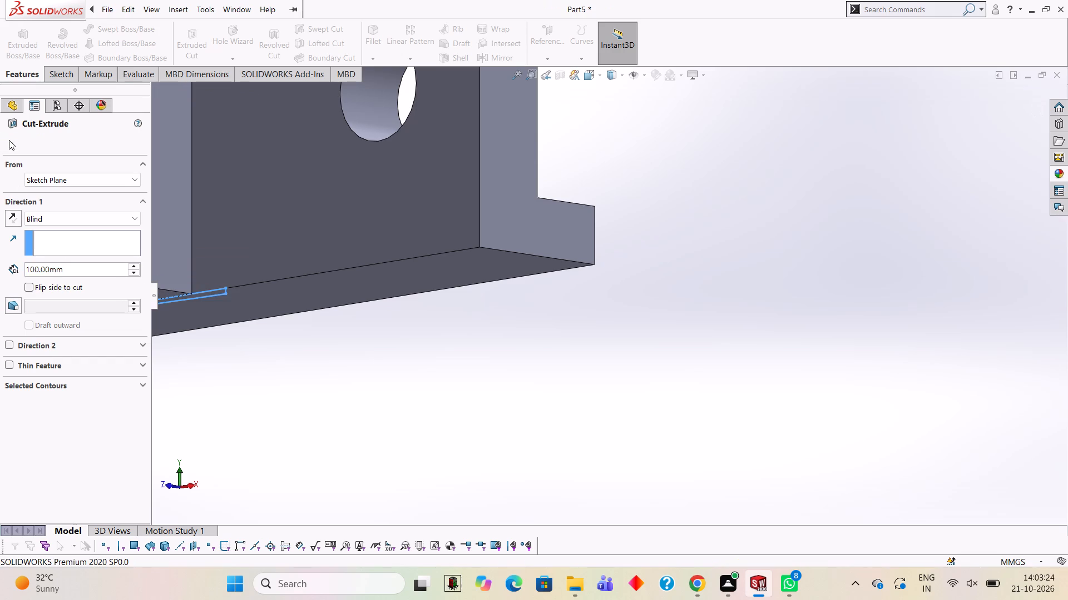
click(697, 242)
Examine the bracket's underside, boss and supporting arm from several sides after the wedge cut.
scroll(352, 291, up, 6)
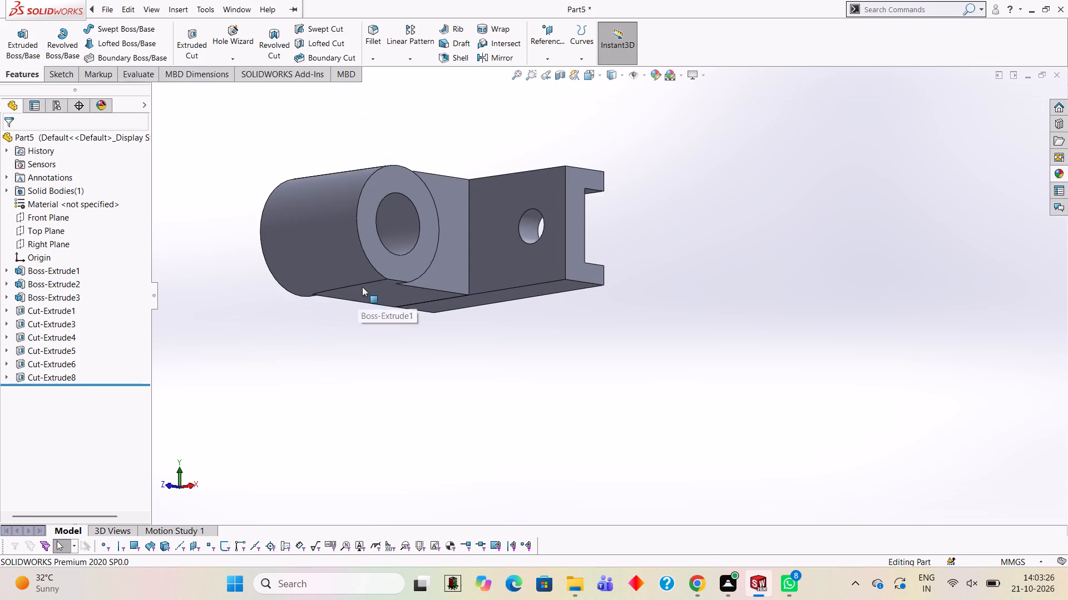
middle_drag(379, 299, 421, 371)
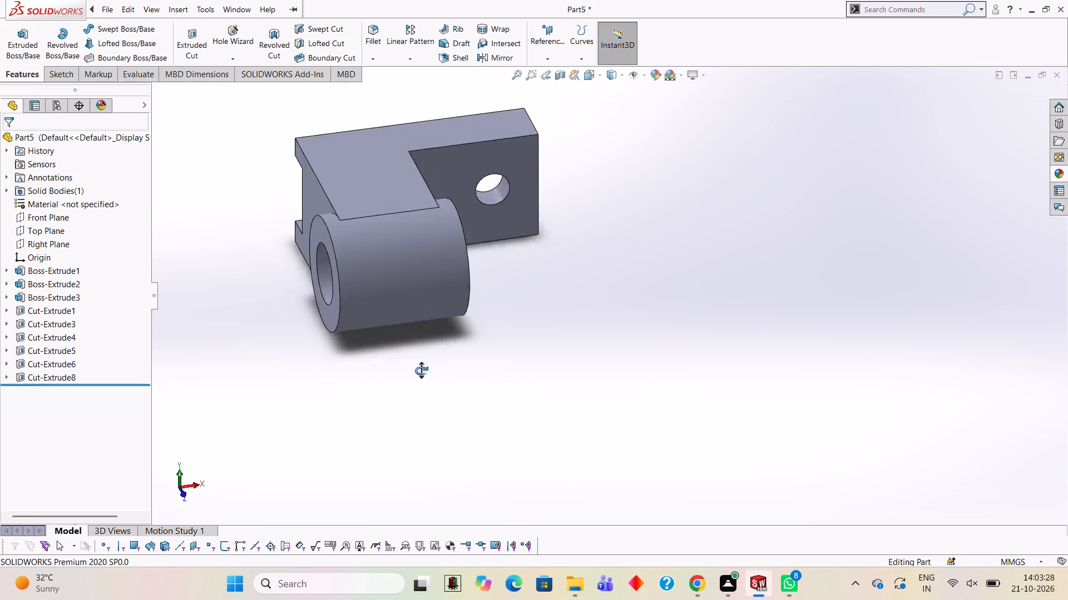
middle_drag(421, 371, 430, 229)
scroll(340, 228, down, 1)
middle_drag(345, 230, 419, 301)
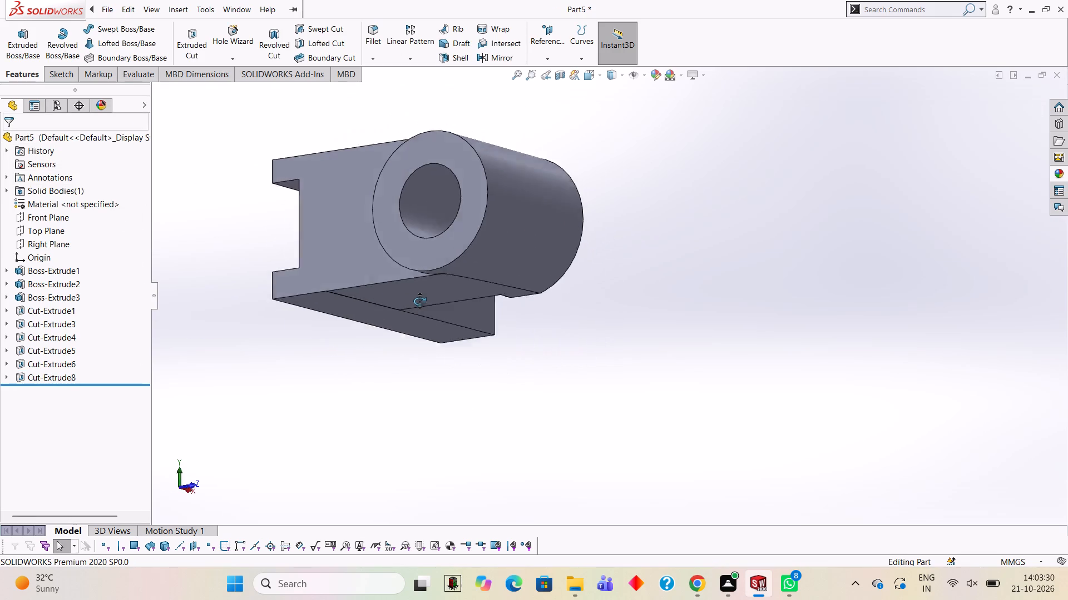
middle_drag(419, 301, 381, 268)
scroll(407, 263, up, 3)
scroll(450, 291, down, 2)
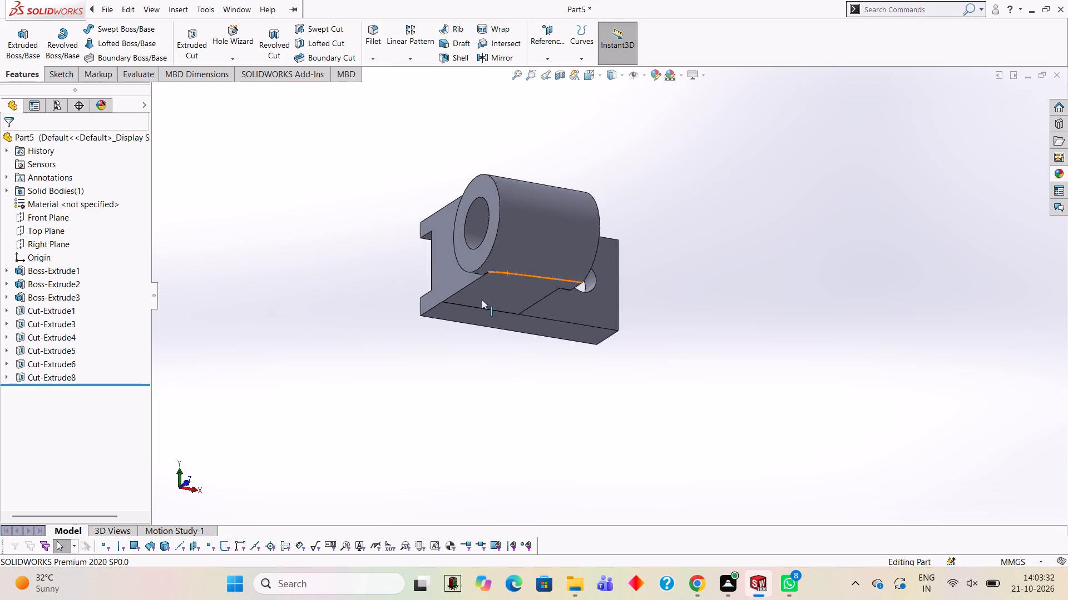
scroll(482, 299, down, 1)
middle_drag(543, 267, 463, 209)
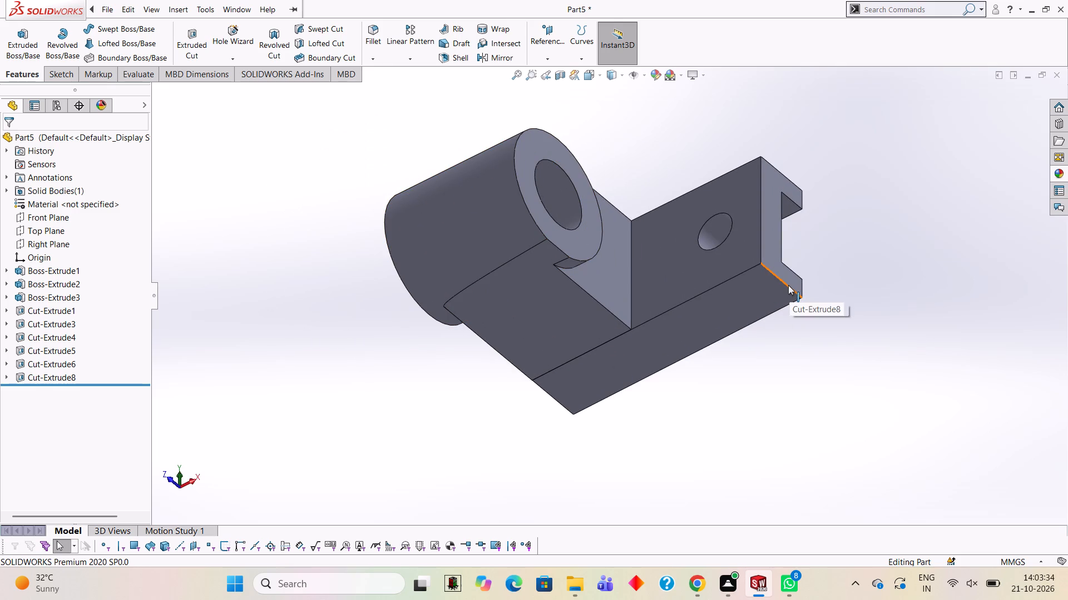
scroll(556, 249, down, 2)
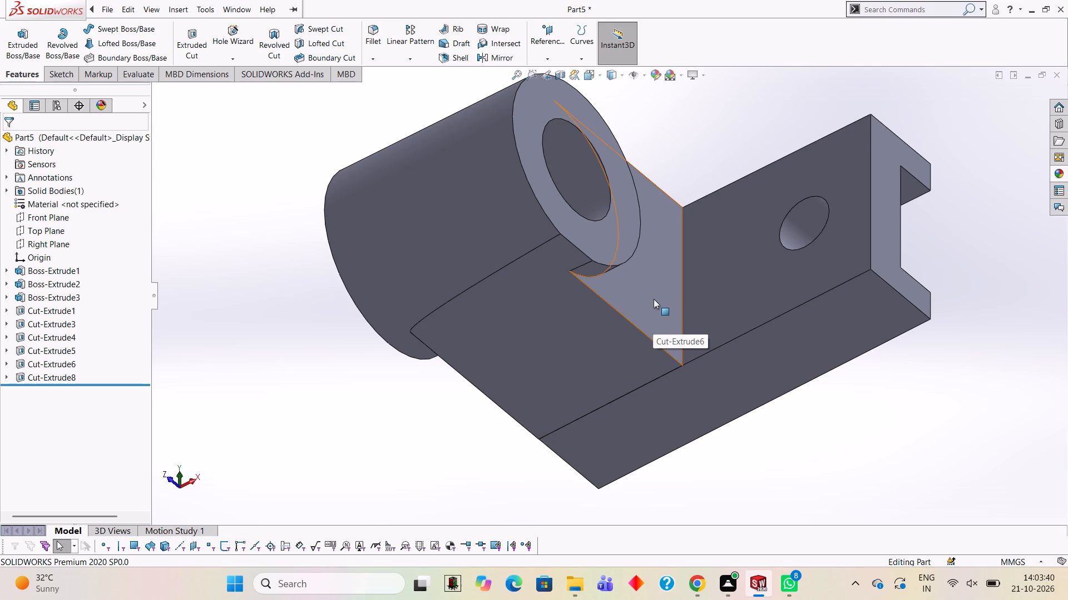
scroll(629, 248, up, 2)
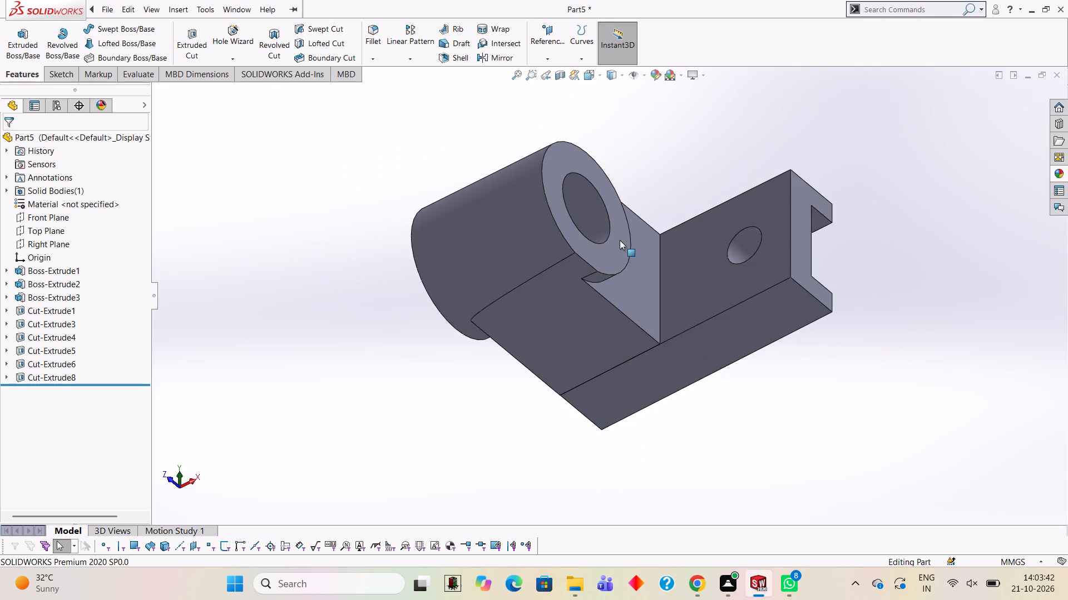
Examine the bracket's bored boss, supporting arm, rear channel and underside from several sides.
middle_drag(620, 239, 573, 373)
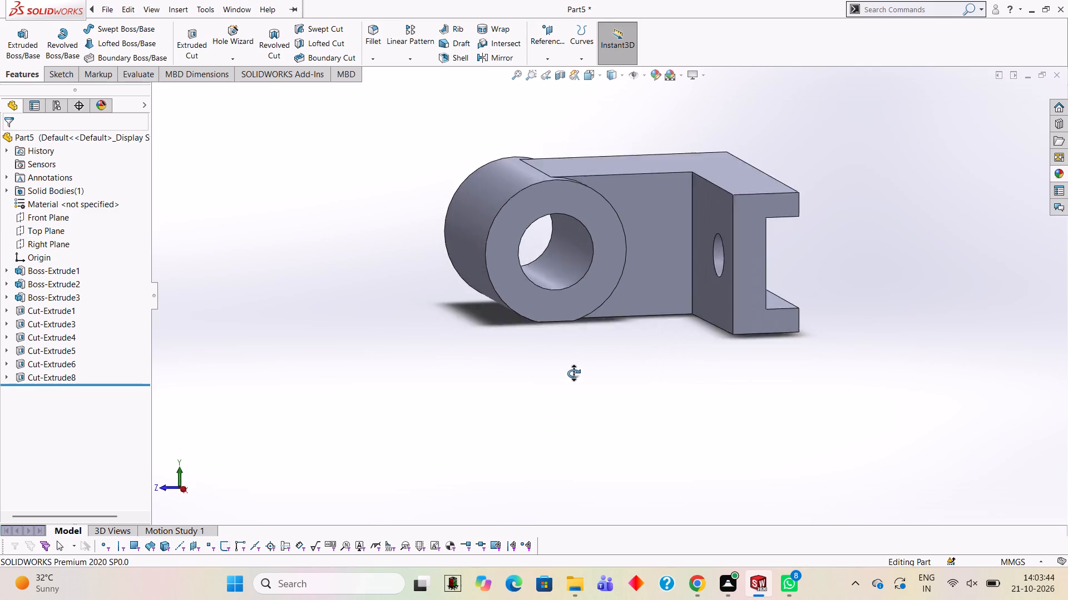
middle_drag(573, 373, 584, 357)
middle_drag(803, 181, 647, 443)
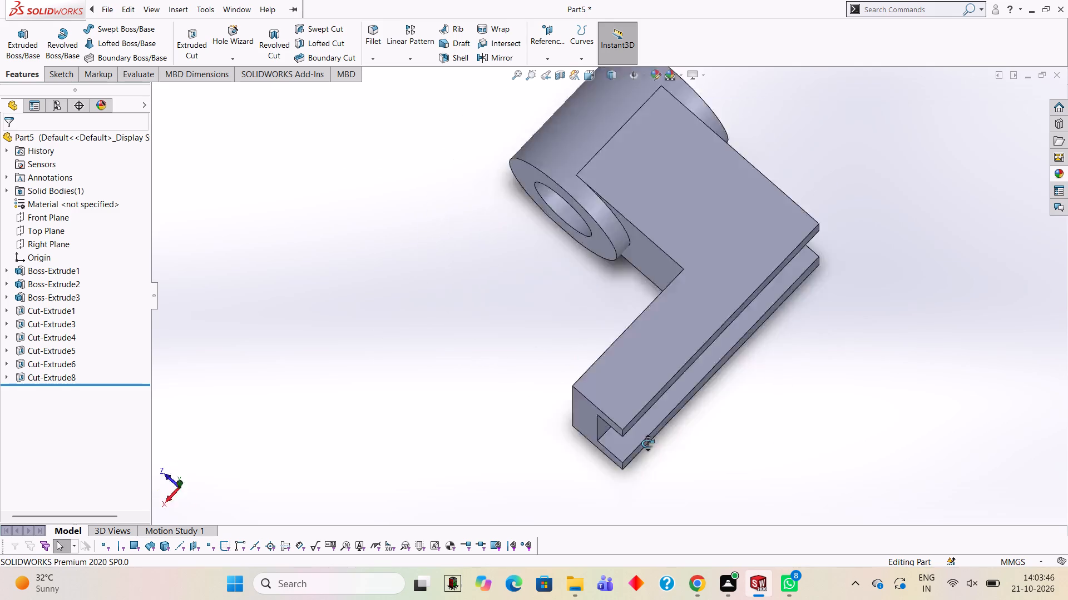
middle_drag(647, 443, 750, 263)
scroll(750, 263, down, 1)
middle_drag(578, 354, 780, 147)
scroll(780, 147, up, 1)
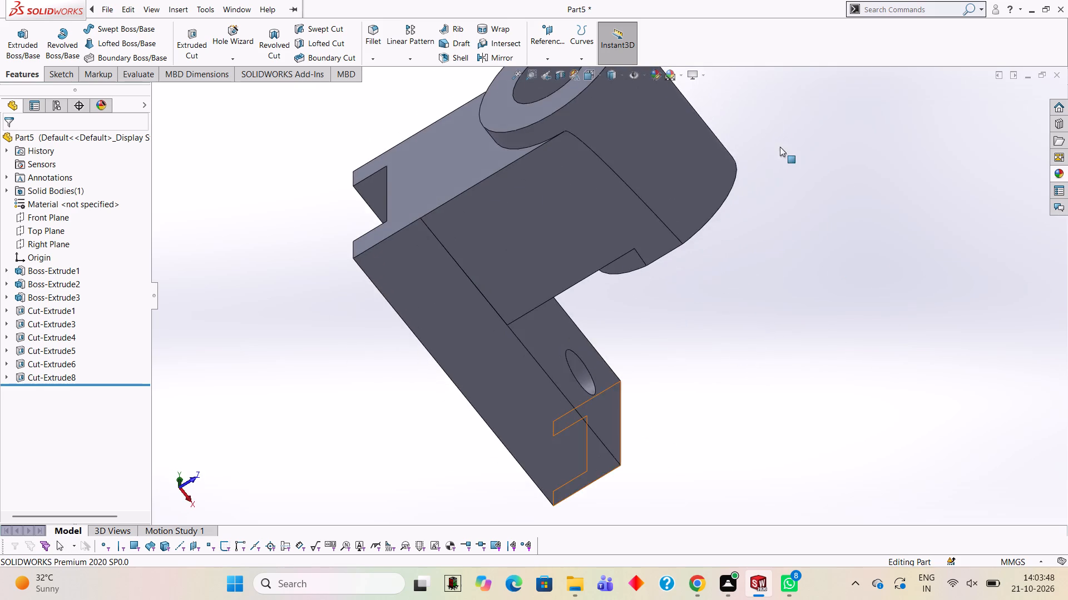
middle_drag(721, 280, 633, 203)
middle_drag(634, 182, 604, 257)
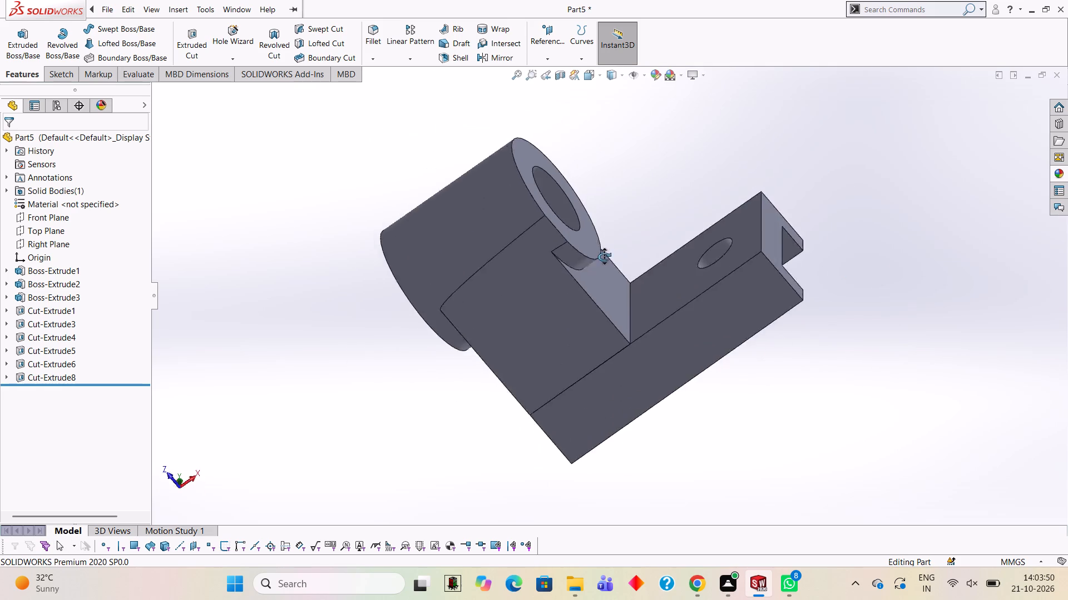
middle_drag(604, 257, 546, 423)
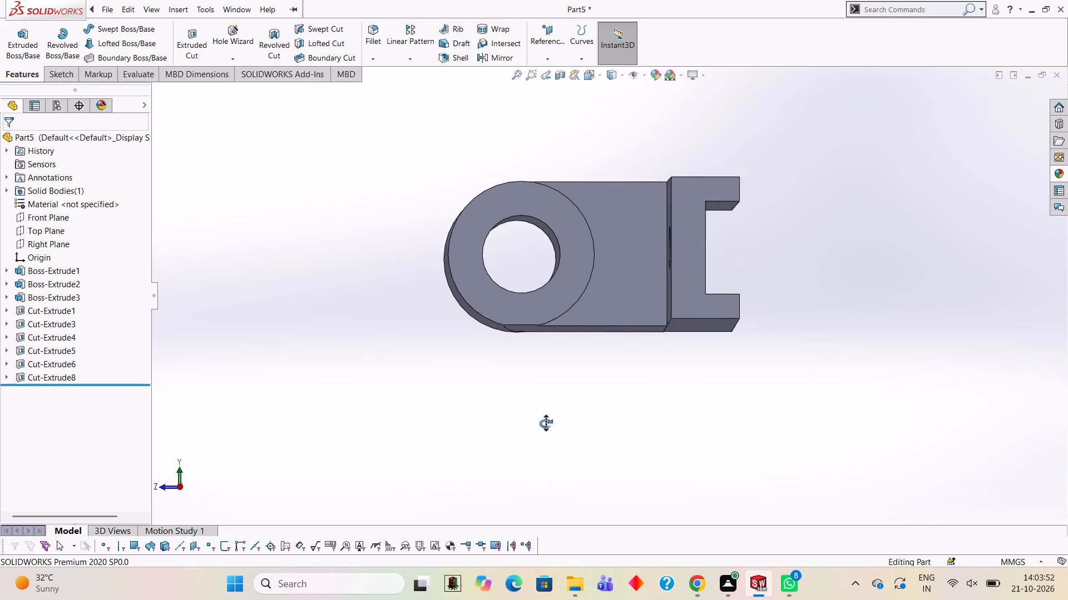
middle_drag(546, 423, 558, 438)
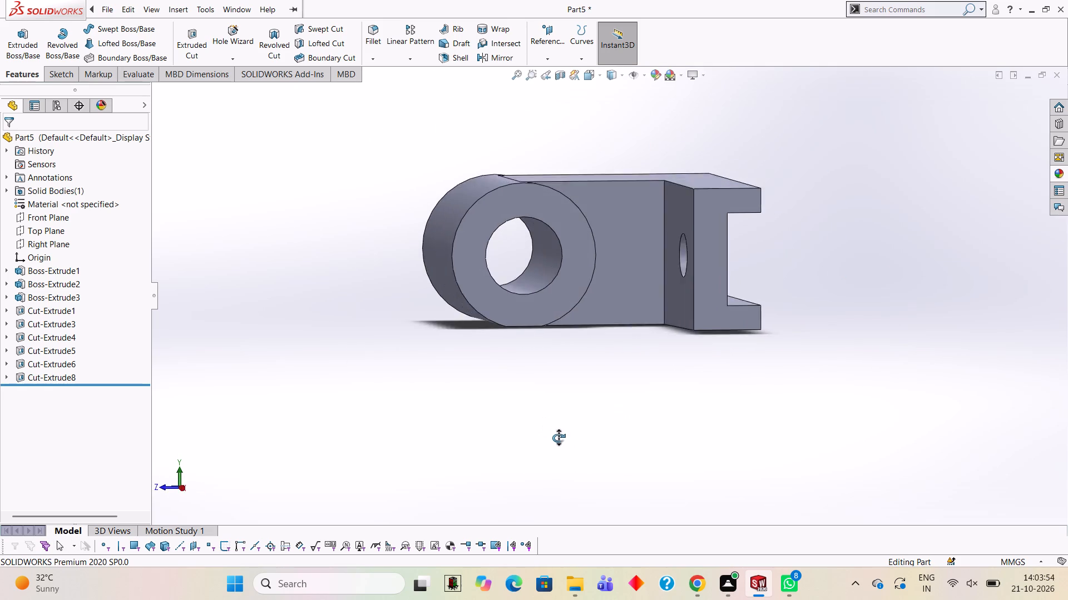
middle_drag(558, 438, 545, 431)
scroll(545, 431, down, 1)
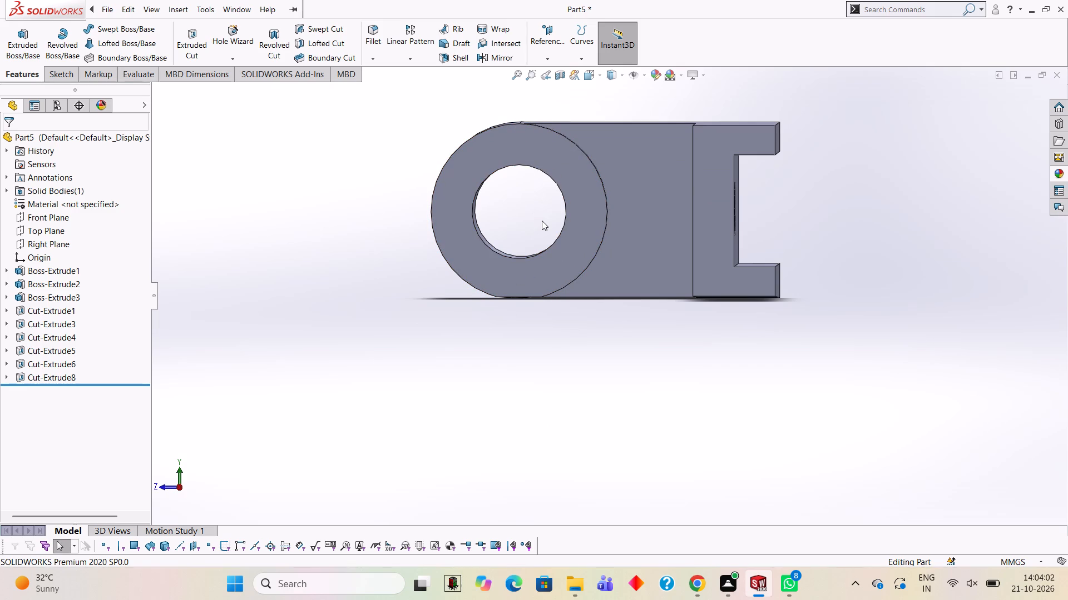
Start a sketch on the rear face of the channel's lower flange and draw a 32 mm diameter circle centred on its bottom edge.
middle_drag(576, 276, 733, 179)
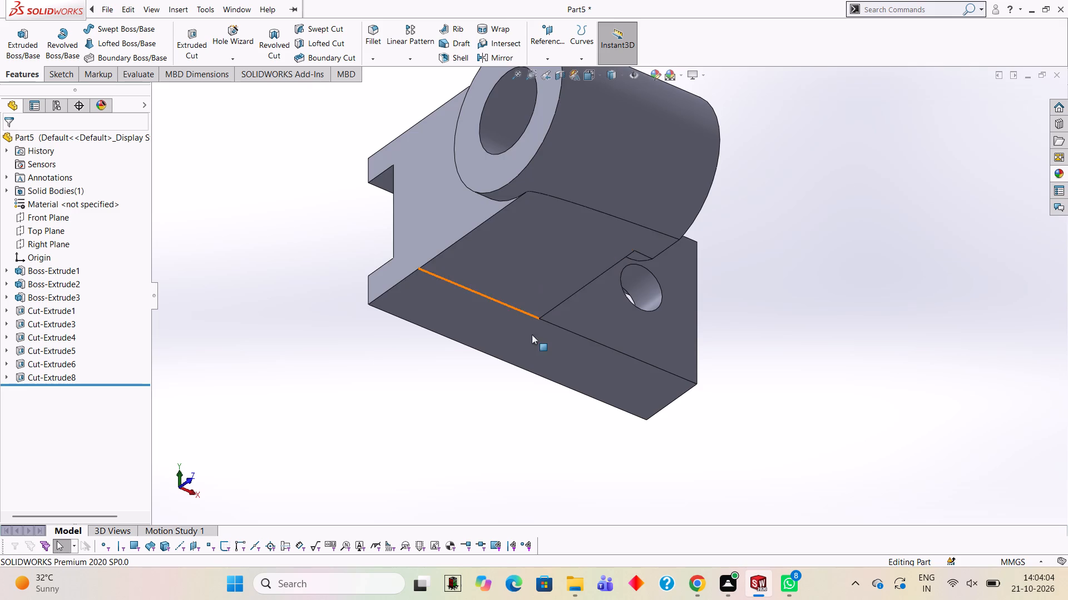
middle_drag(543, 340, 720, 394)
click(630, 314)
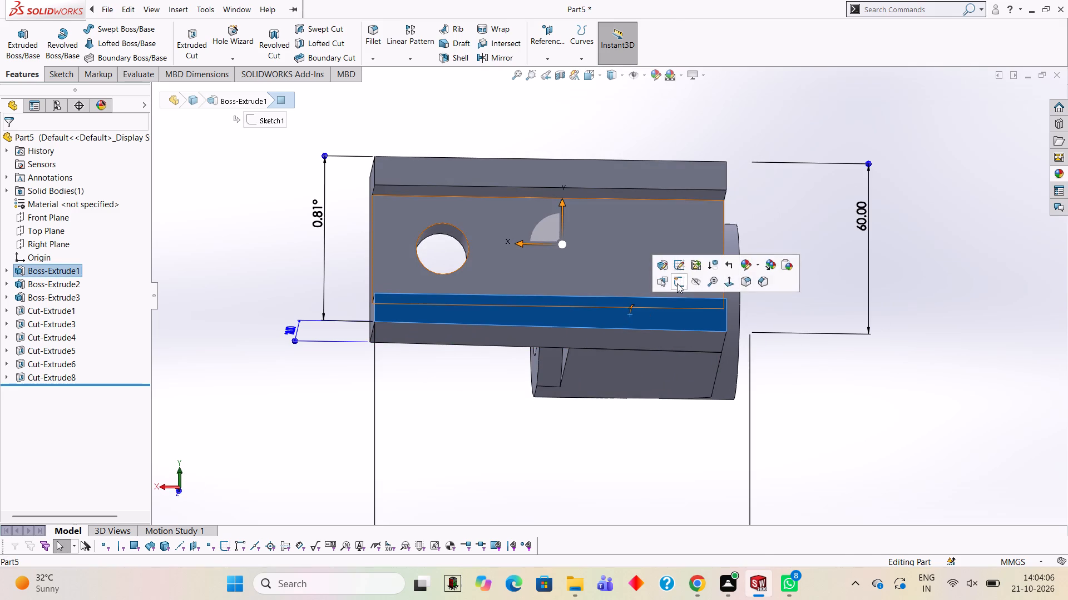
click(677, 283)
key(ctrl+8)
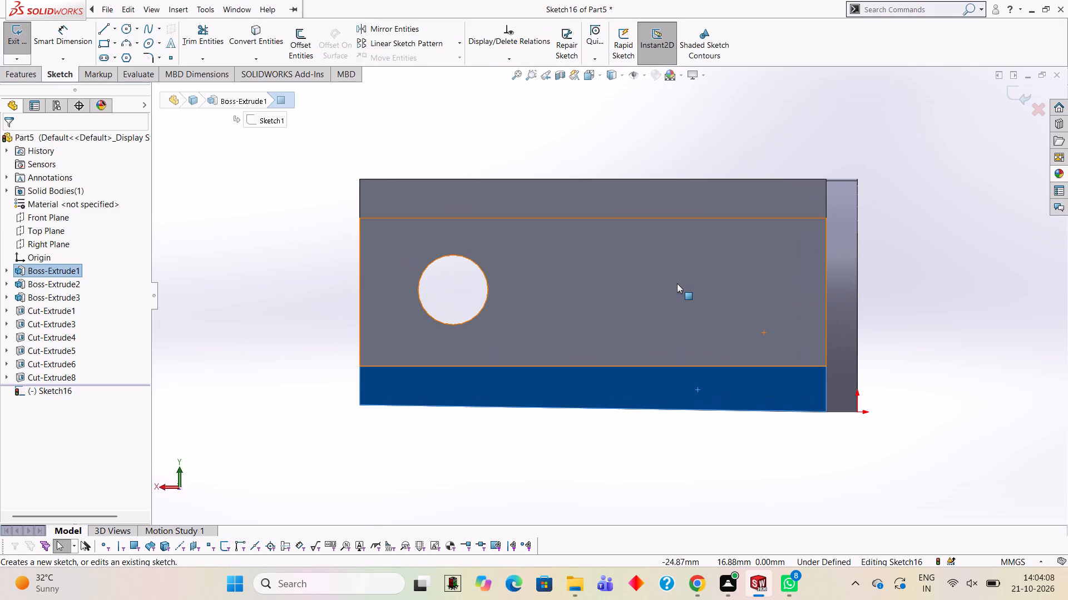
scroll(796, 408, up, 3)
scroll(794, 402, down, 2)
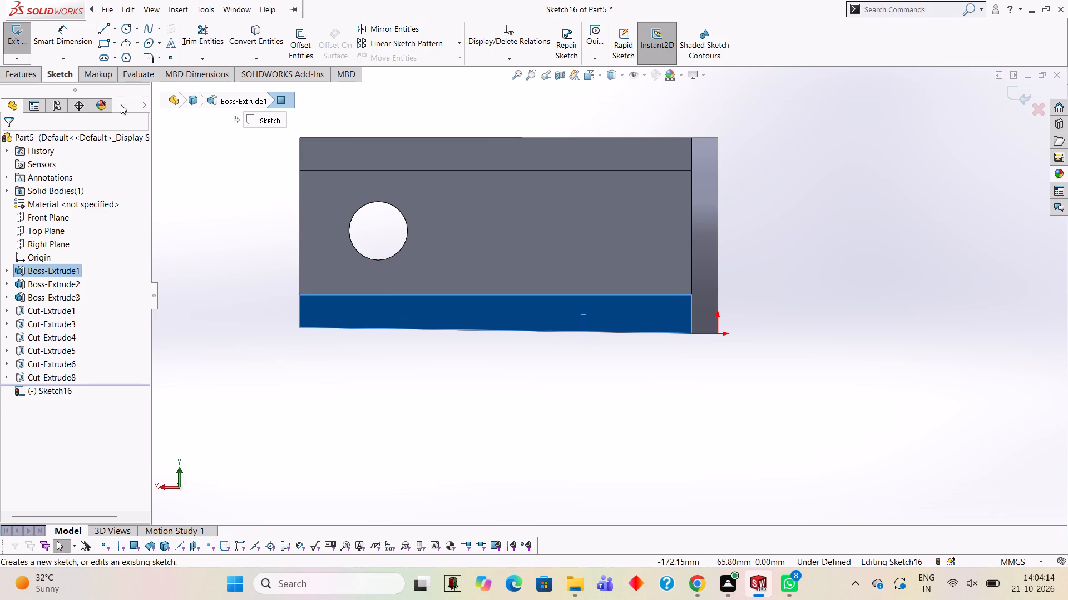
click(104, 25)
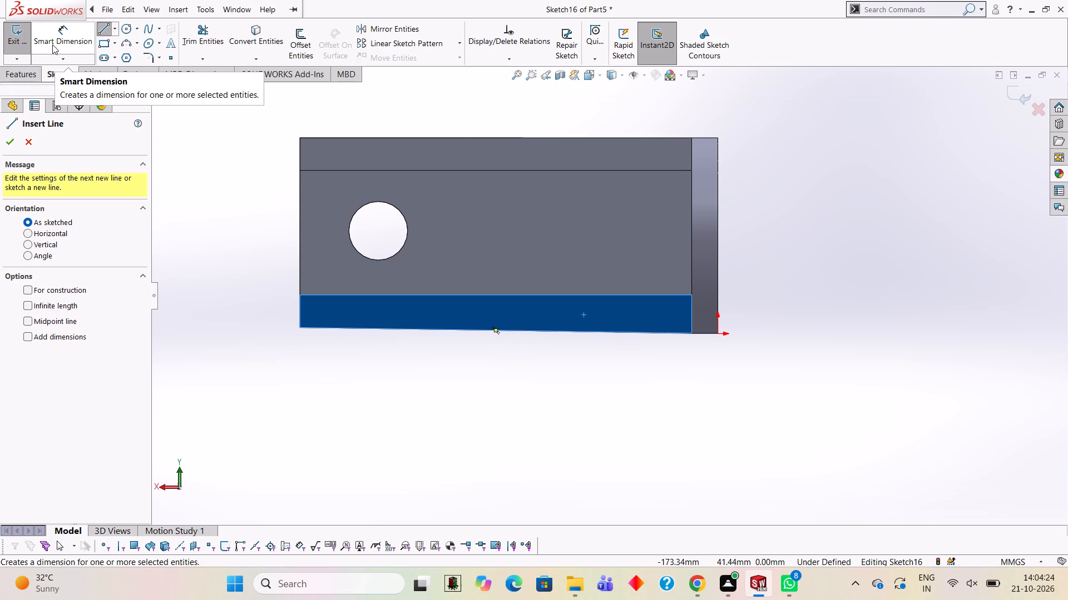
click(125, 24)
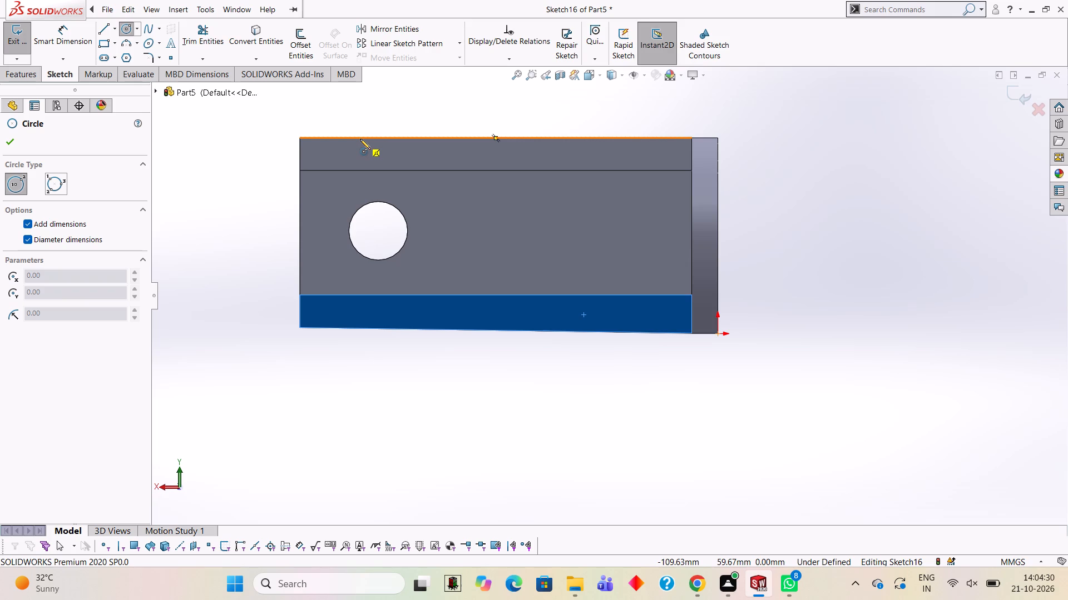
click(605, 331)
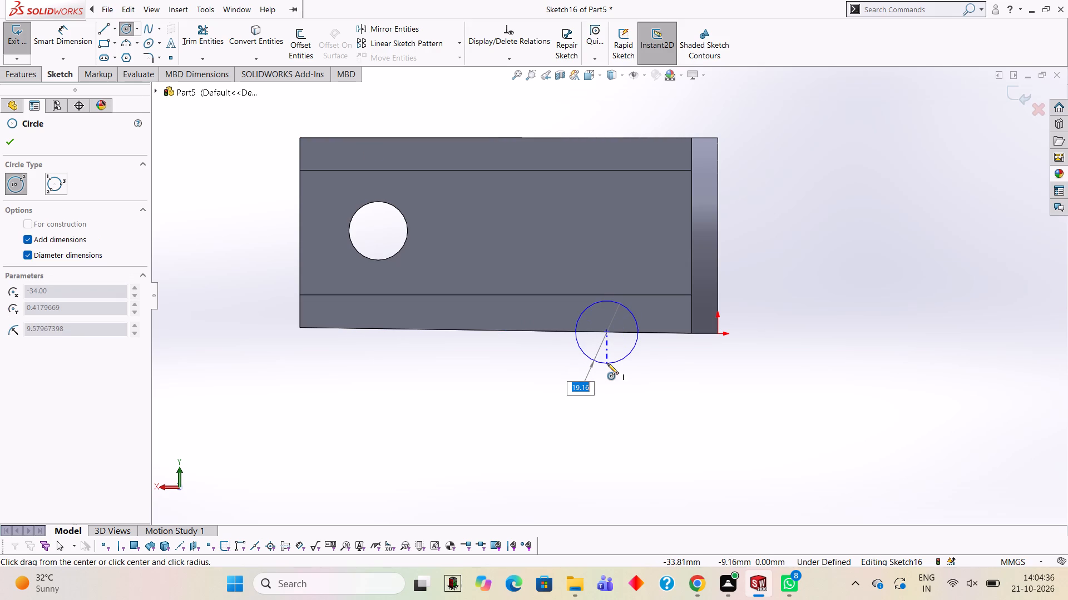
text(32)
key(Return)
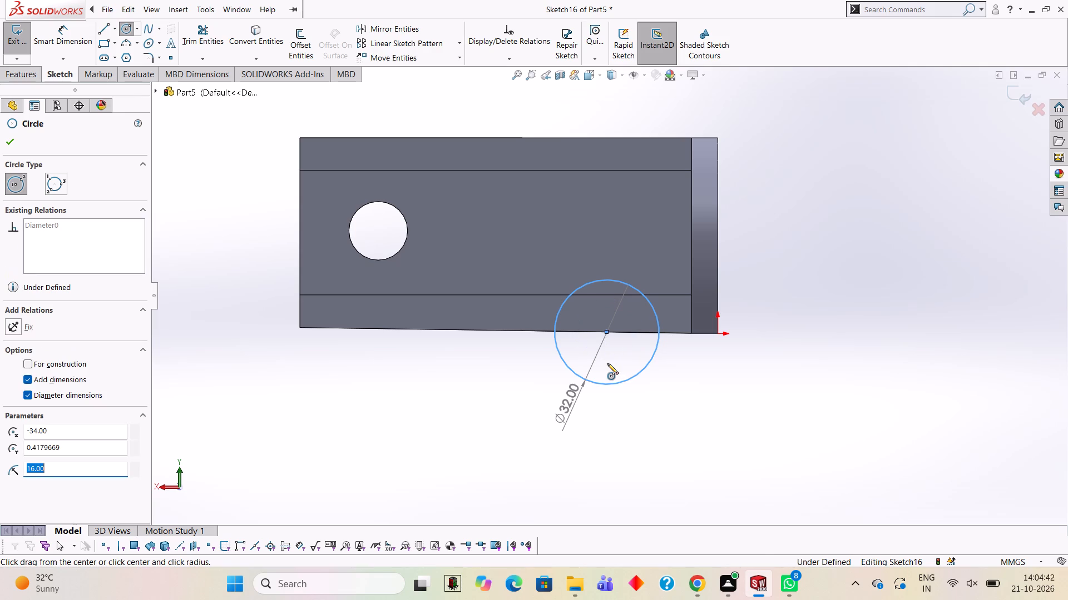
Draw a 50 mm vertical line downward from the circle's centre.
click(106, 30)
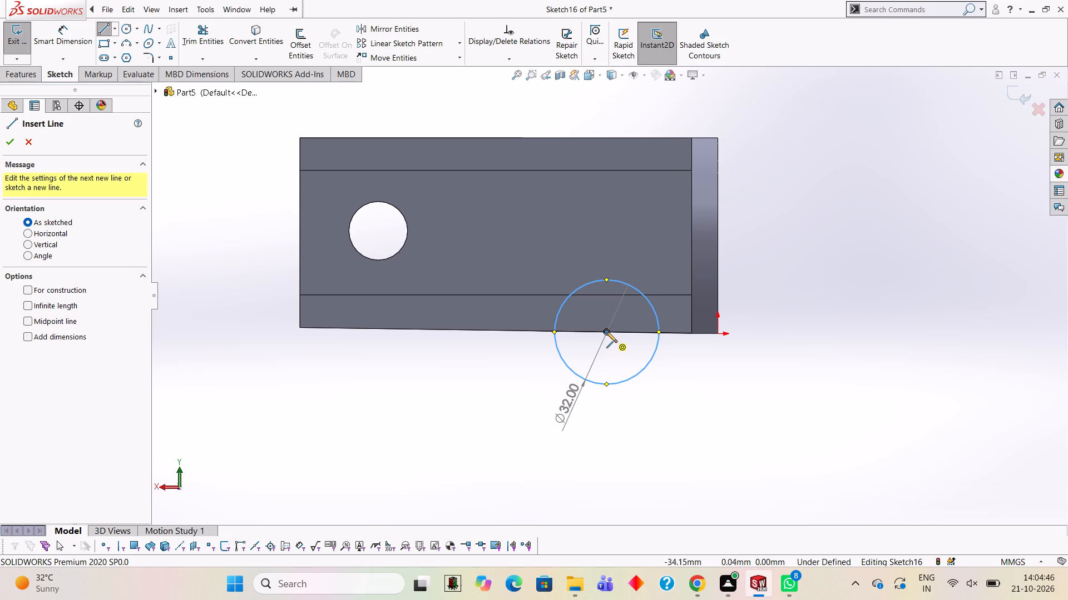
click(605, 333)
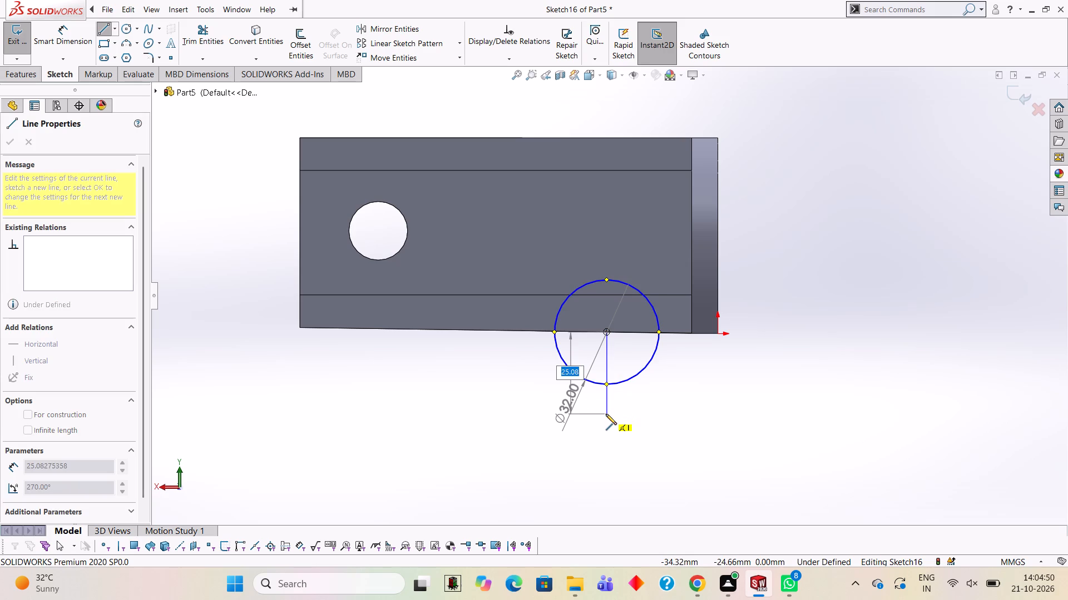
text(50)
key(Return)
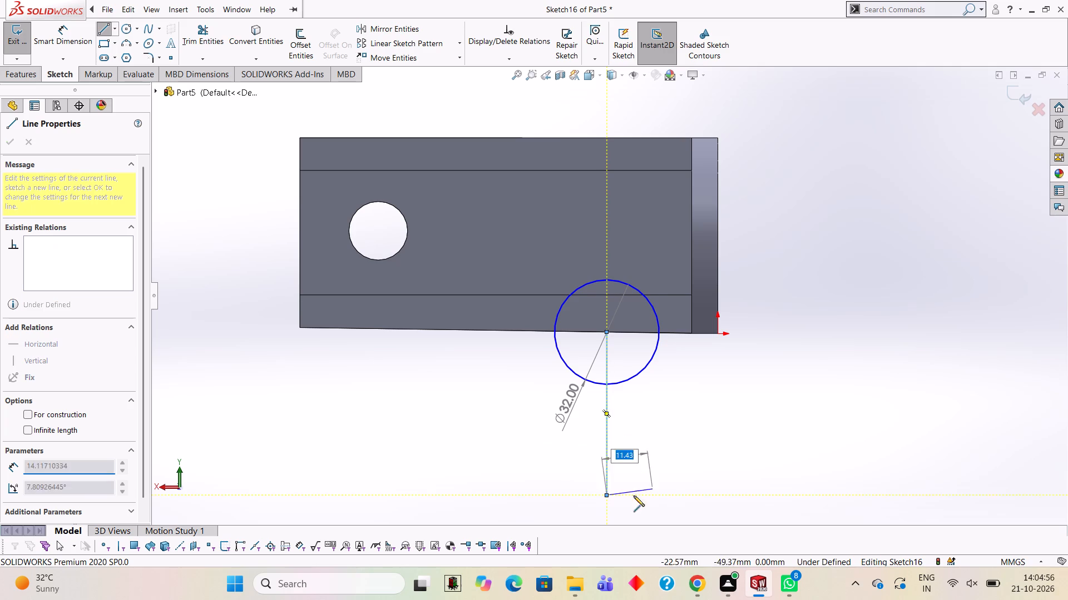
key(Escape)
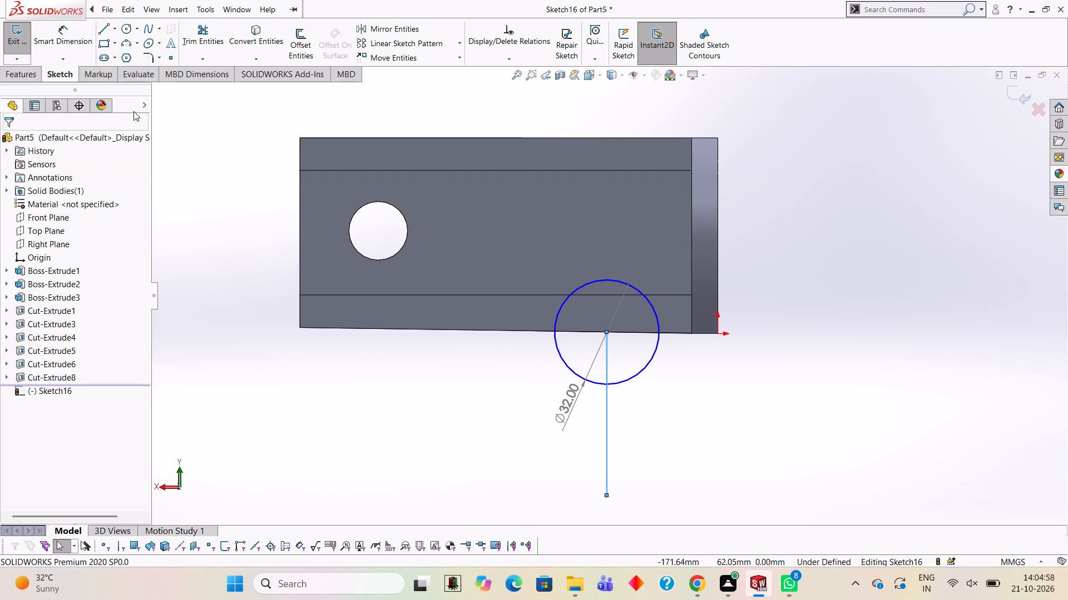
Draw a second 32 mm diameter circle centred on the lower end of the vertical line.
click(123, 34)
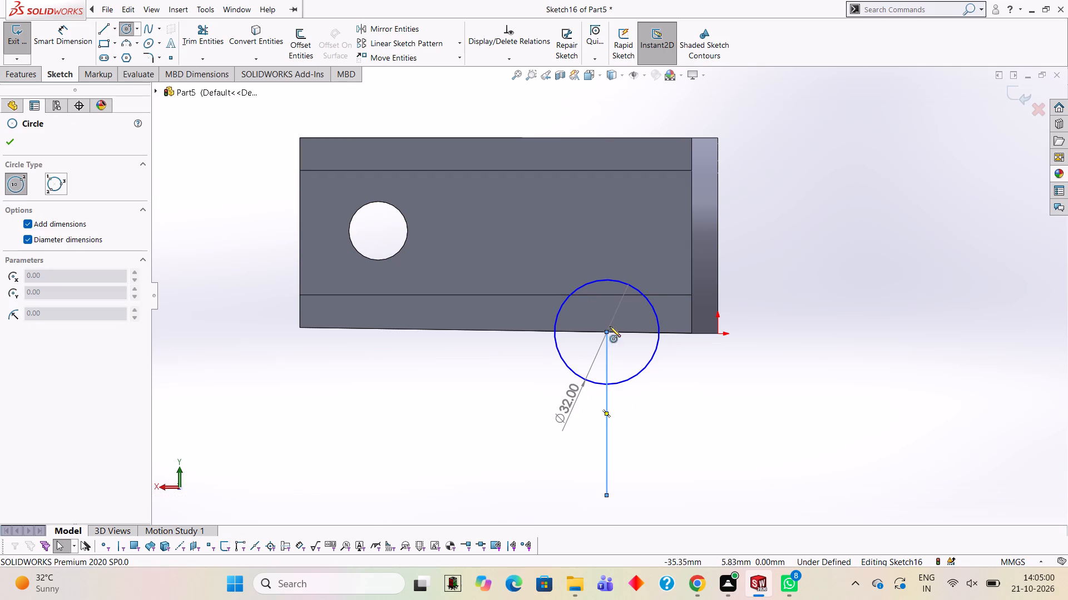
scroll(650, 379, up, 2)
scroll(651, 392, down, 1)
click(595, 437)
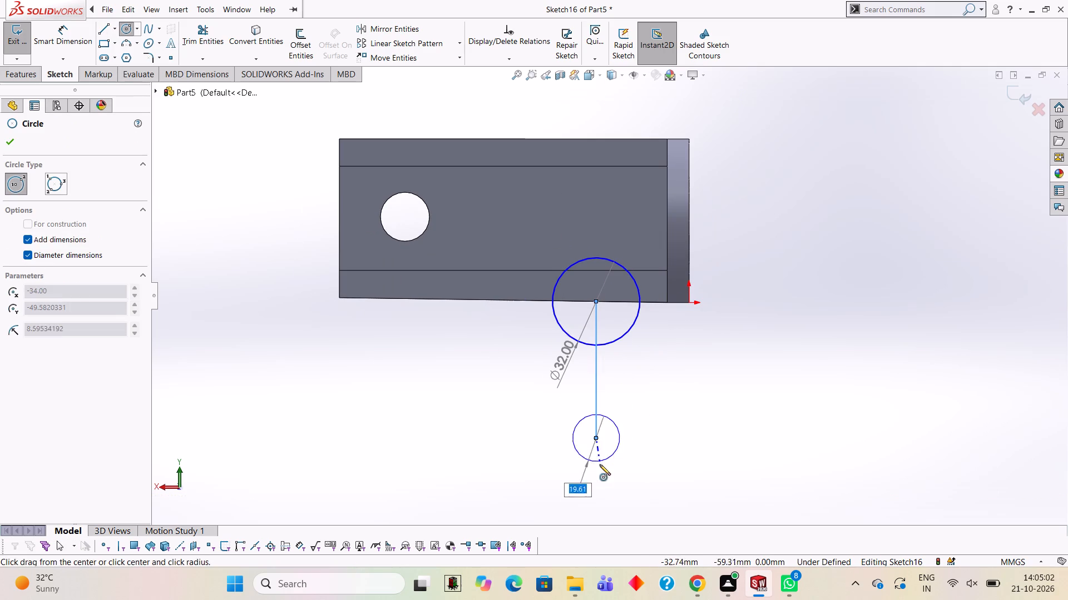
text(32)
key(Return)
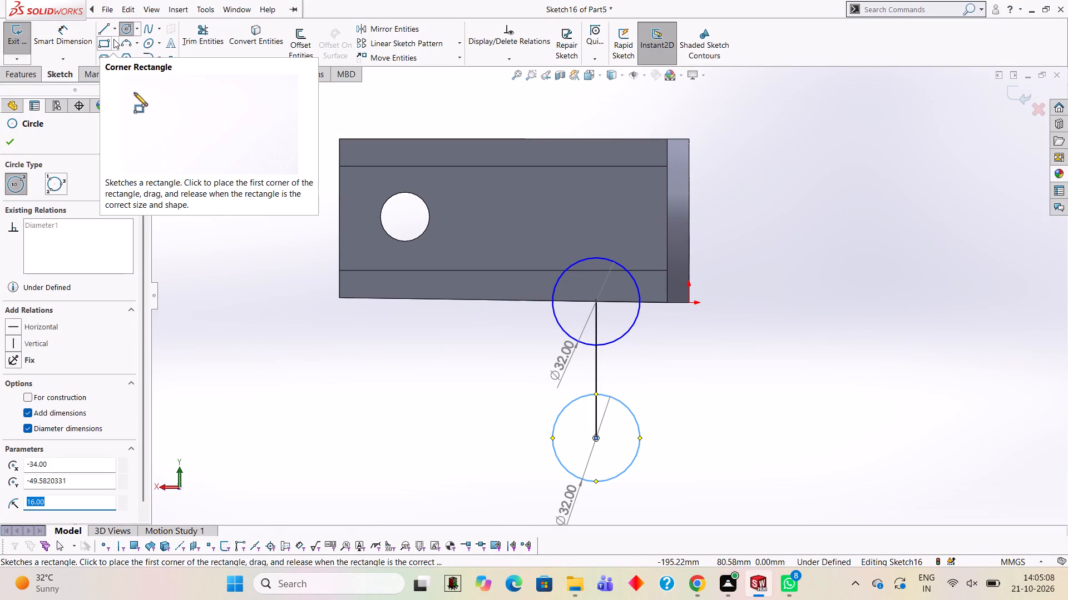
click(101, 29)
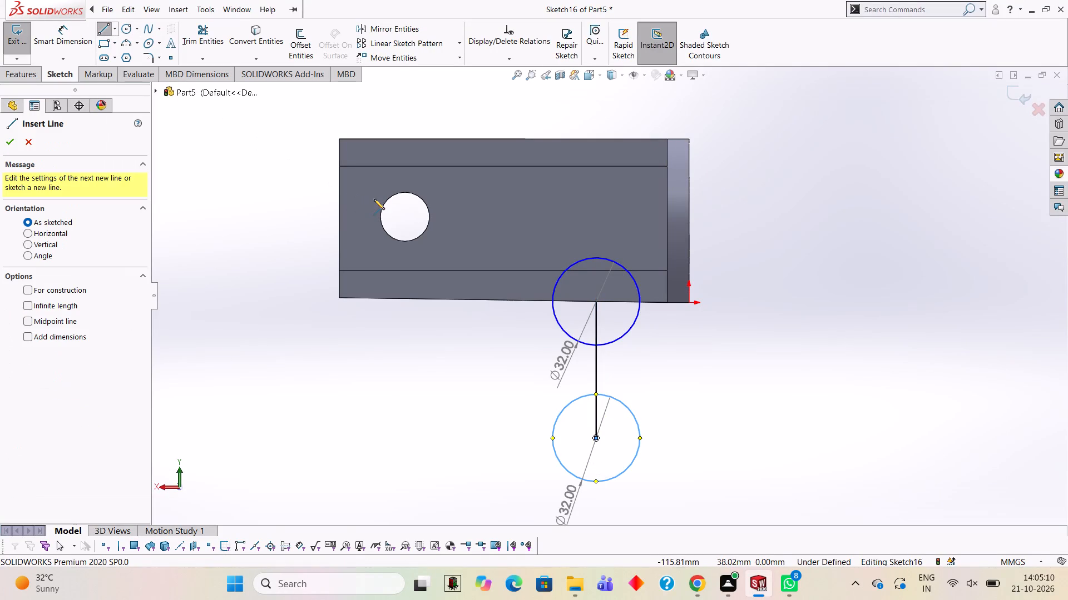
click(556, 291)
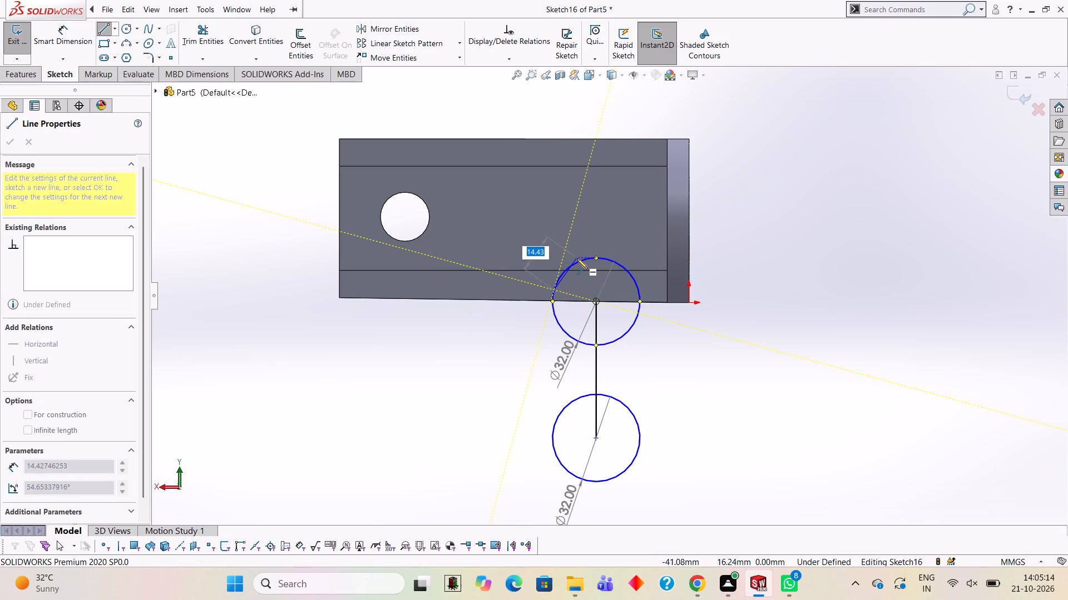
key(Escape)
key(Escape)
Trim away the upper circle on the flange's bottom edge.
click(212, 47)
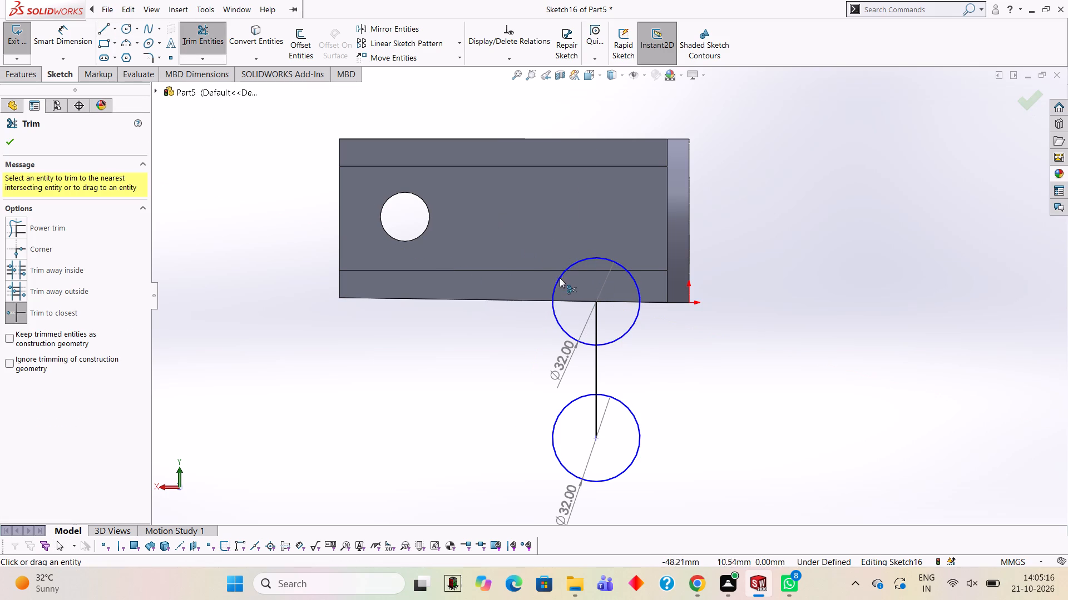
click(559, 281)
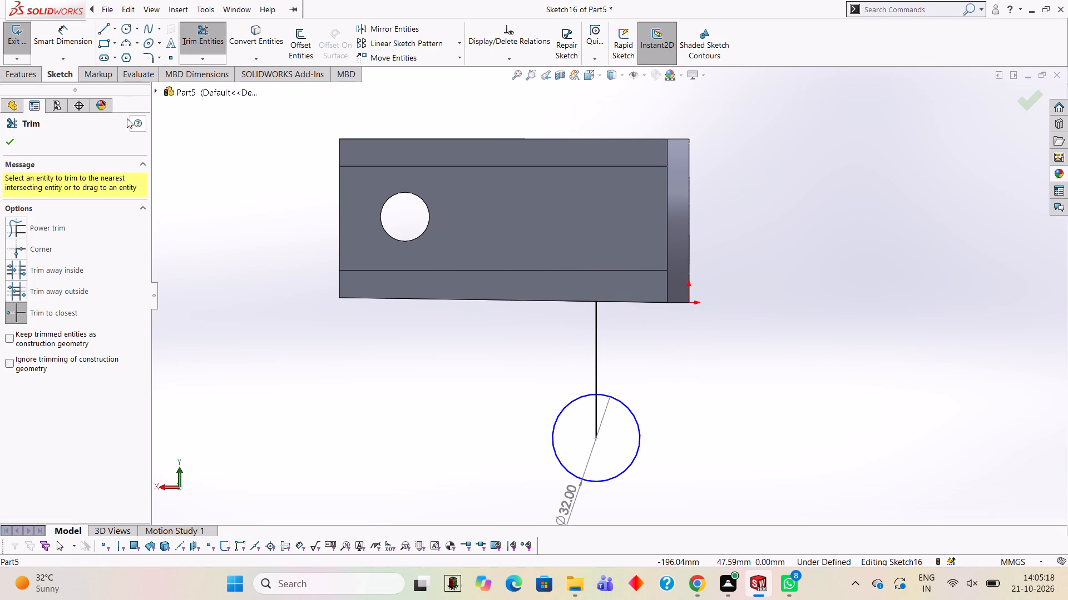
Draw vertical side lines tangent to the remaining circle, joined by a line along the flange's bottom edge, making the second side 50 mm long.
click(98, 29)
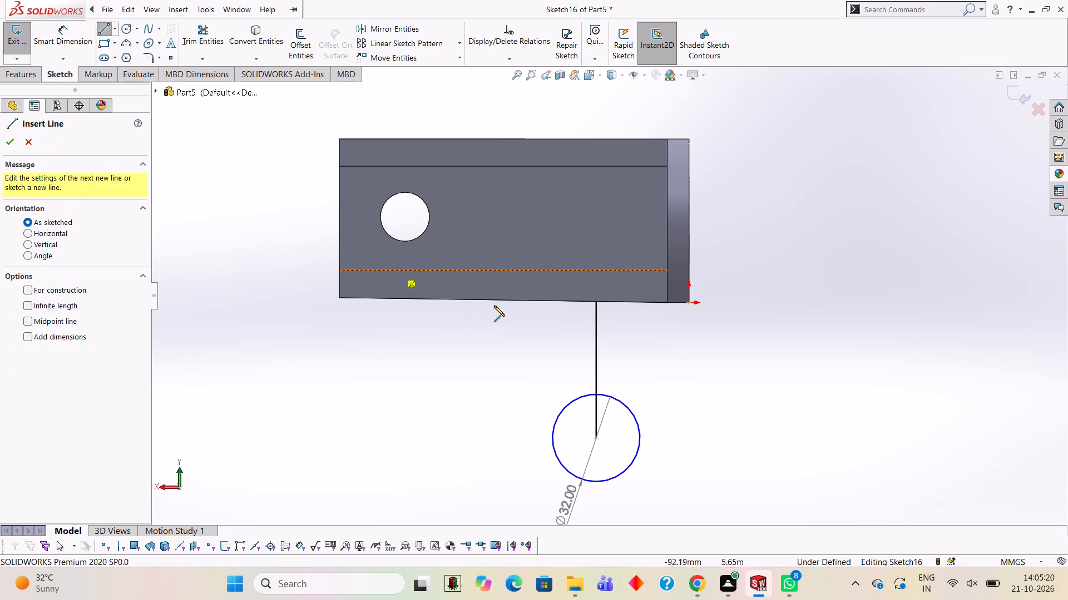
click(552, 438)
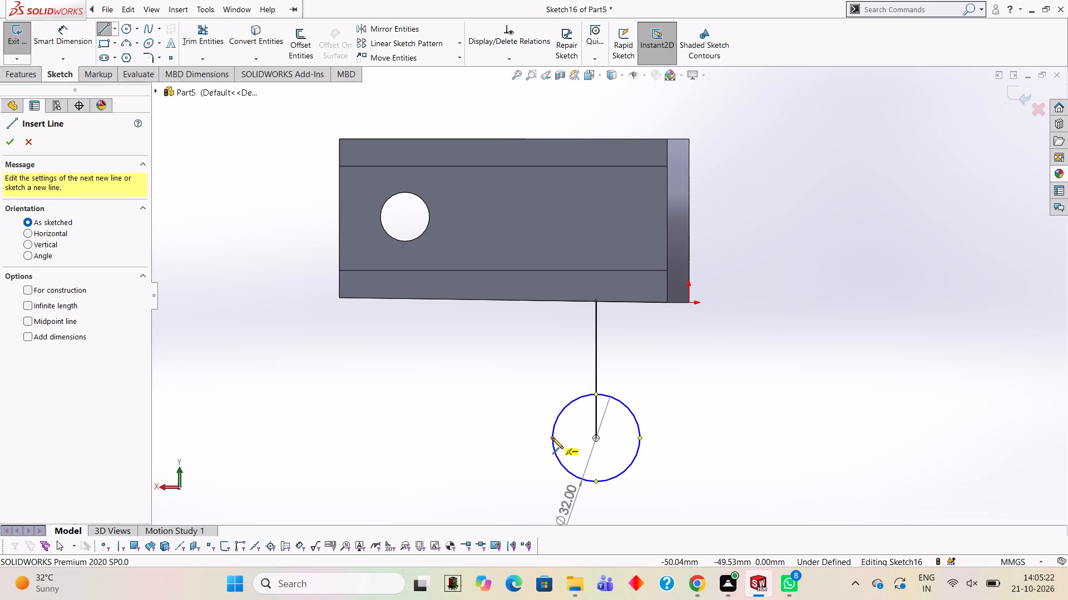
click(554, 301)
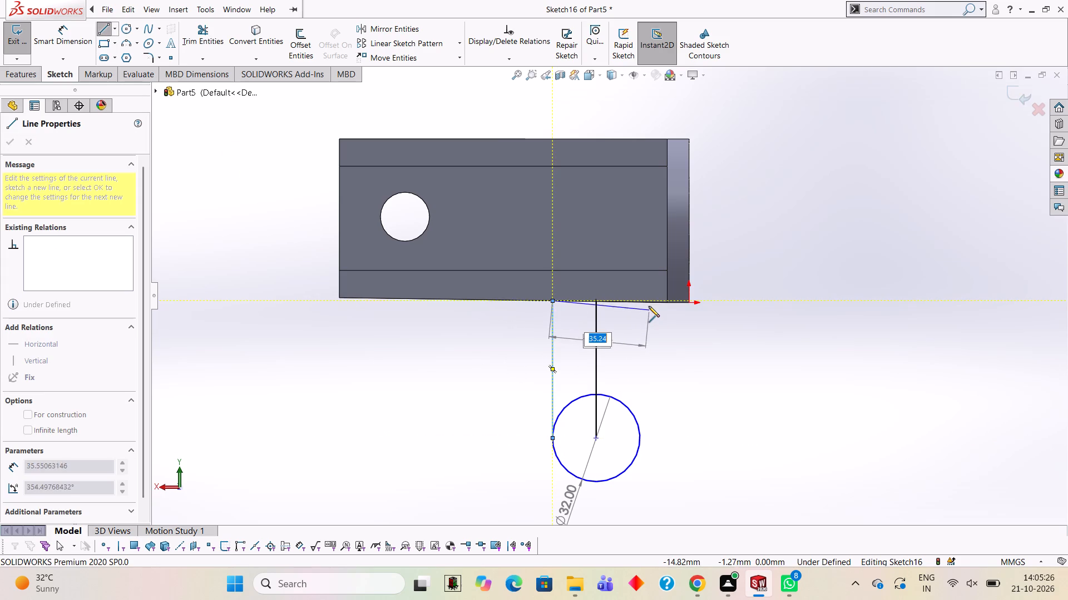
click(641, 301)
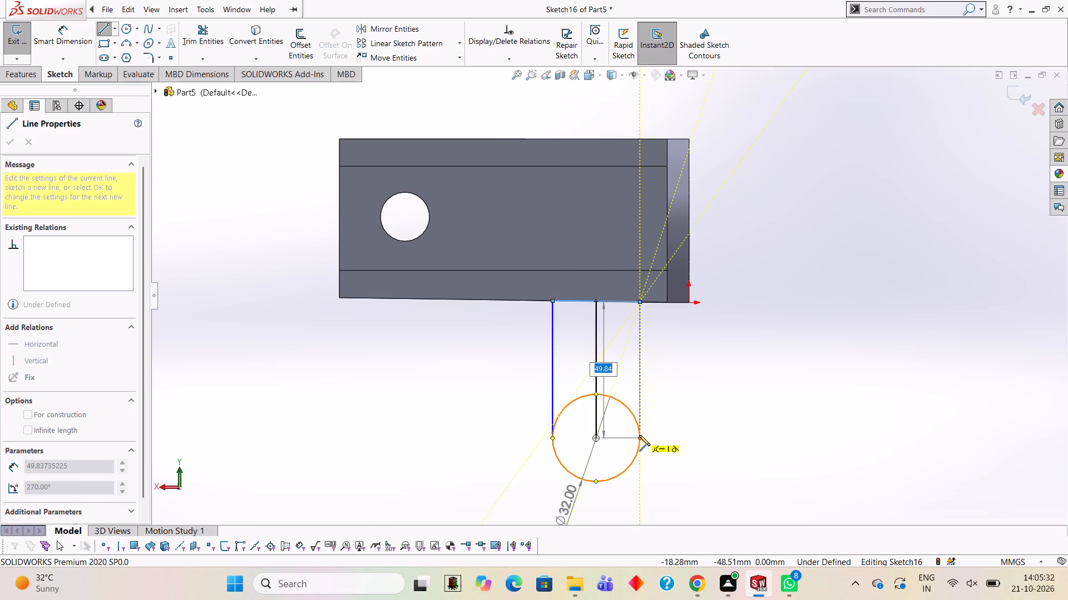
text(50)
key(Return)
key(Escape)
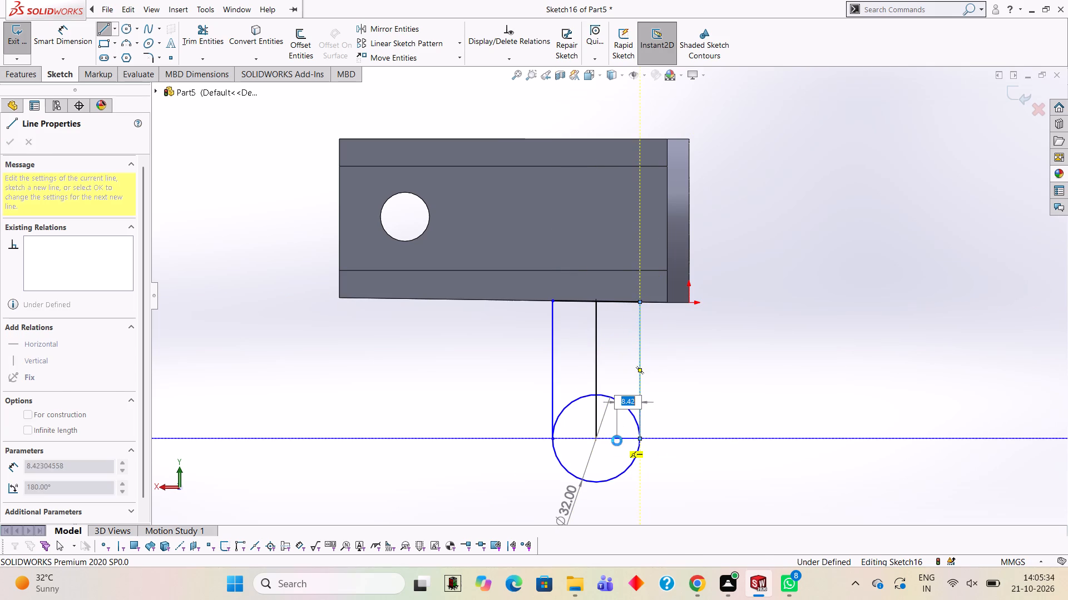
key(Escape)
key(Escape)
Trim away the centre line and the circle's upper half to leave a closed, round-ended tab profile below the flange.
click(195, 46)
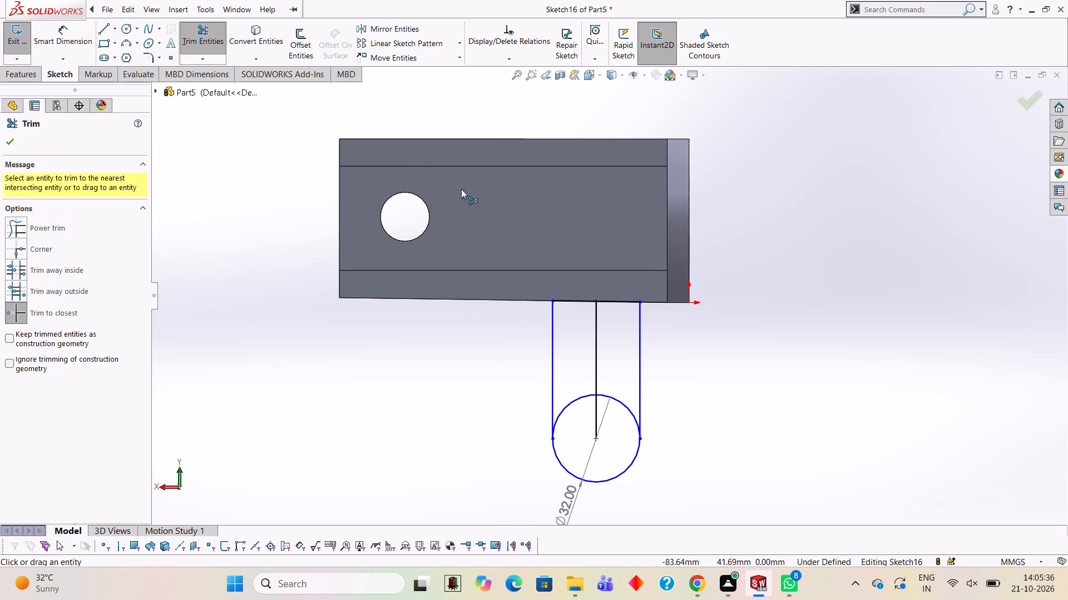
click(596, 352)
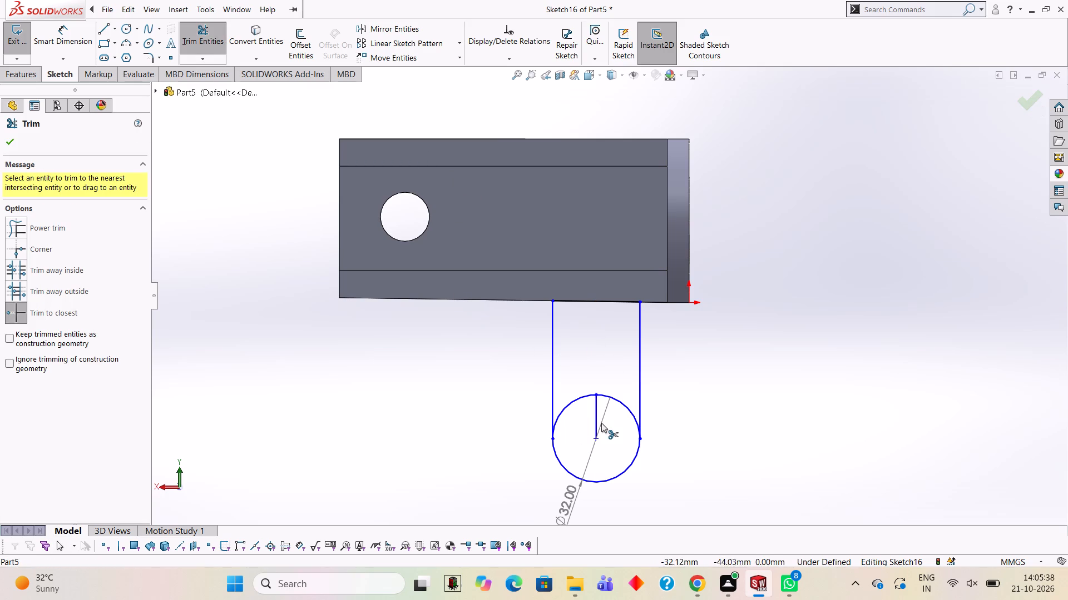
click(597, 421)
click(578, 399)
middle_drag(551, 360, 586, 368)
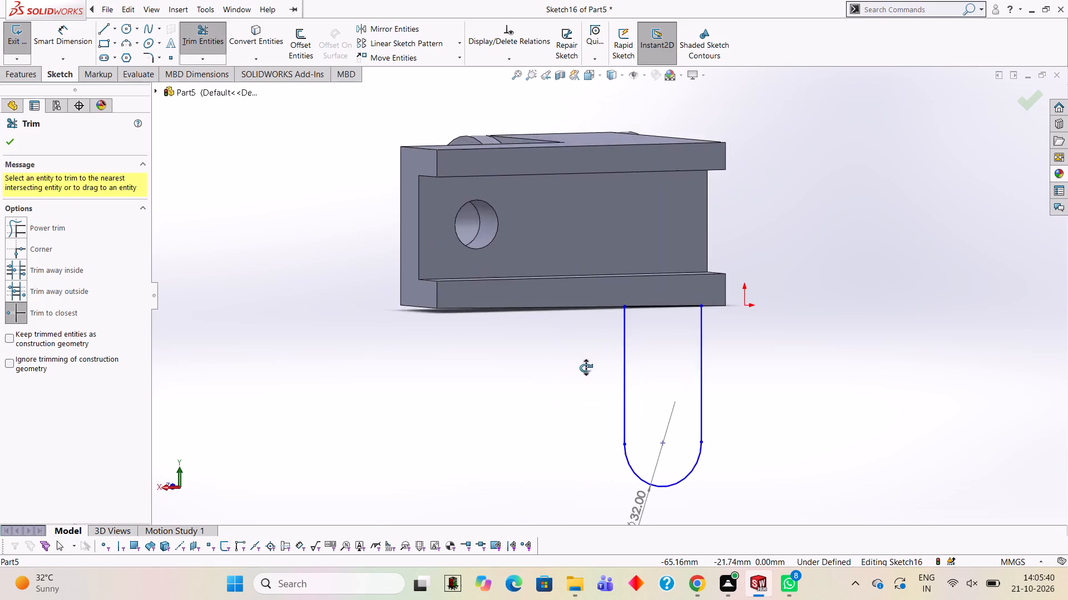
middle_drag(586, 368, 723, 283)
middle_drag(587, 312, 612, 326)
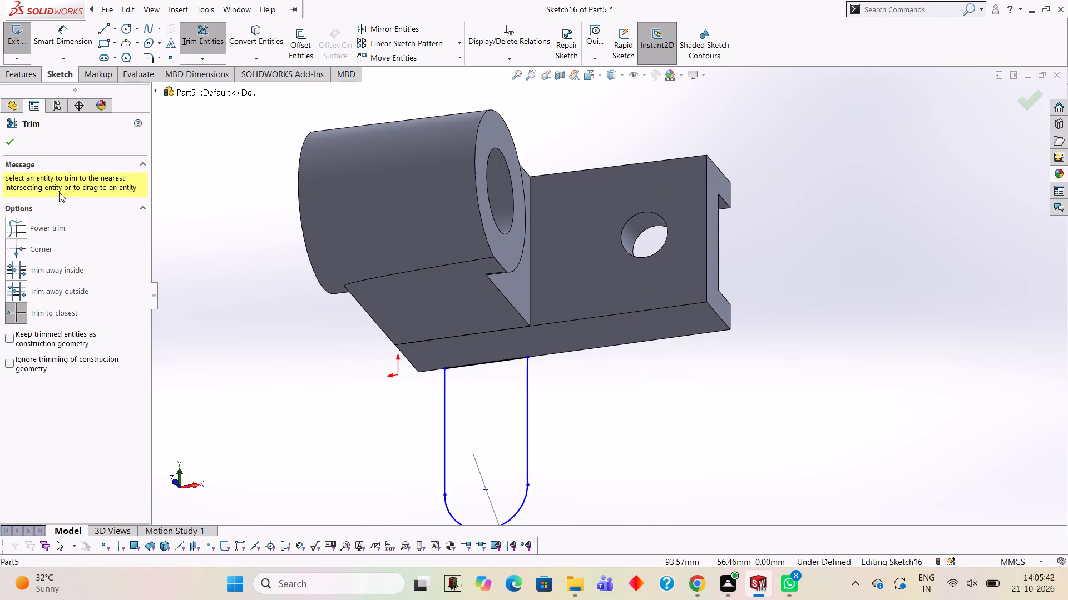
Extrude the round-ended tab profile 12 mm in the reversed direction, under the flange toward the bored boss, merged with the body.
click(12, 138)
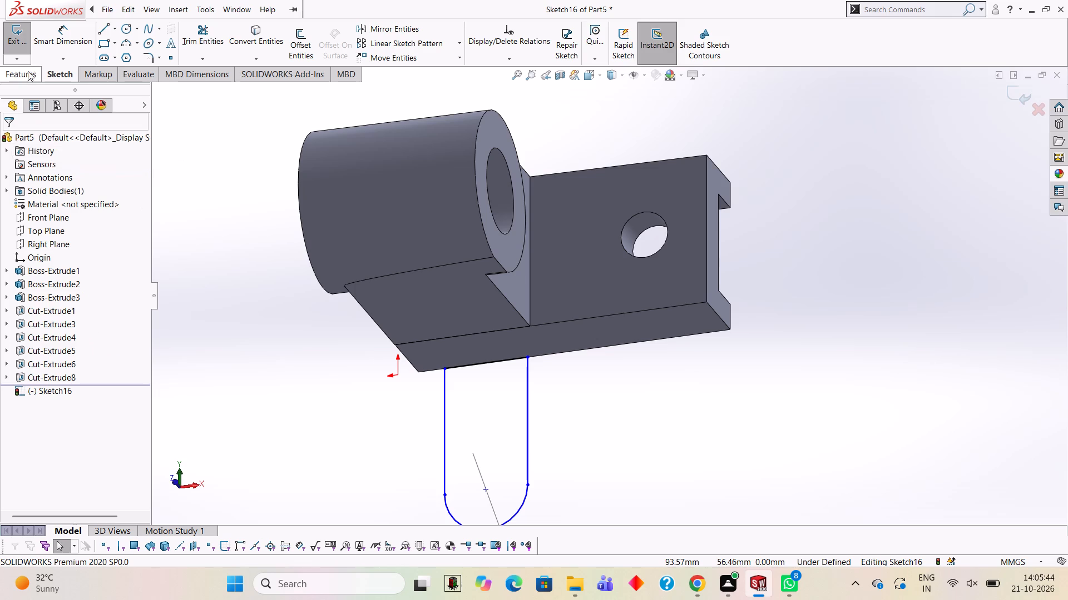
click(35, 71)
click(12, 39)
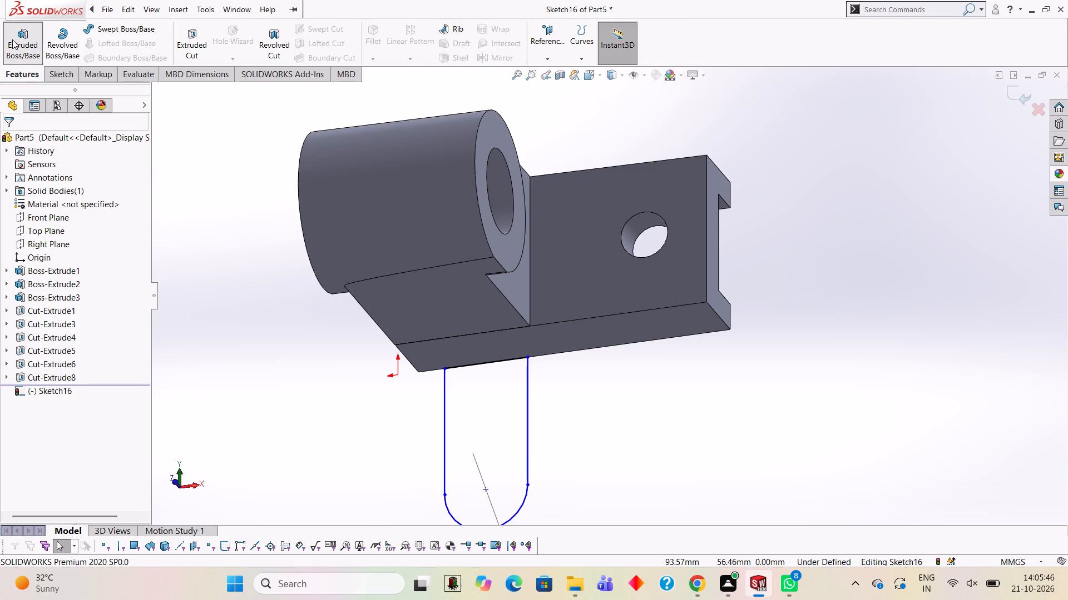
click(8, 218)
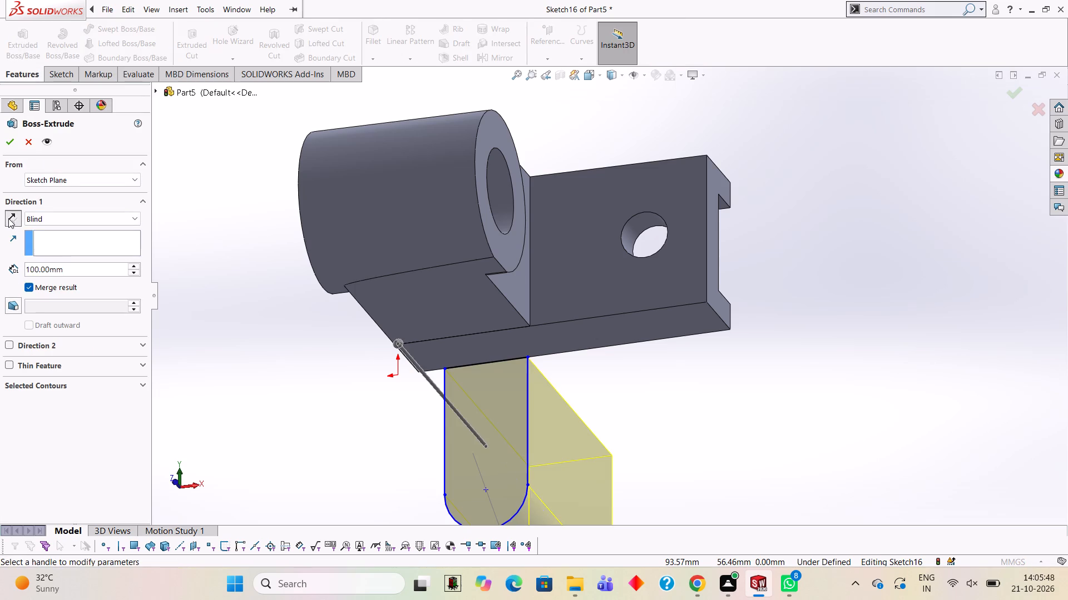
click(66, 271)
key(BackSpace)
key(BackSpace)
key(BackSpace)
key(BackSpace)
key(BackSpace)
key(BackSpace)
key(BackSpace)
key(BackSpace)
key(BackSpace)
key(BackSpace)
key(BackSpace)
key(BackSpace)
key(BackSpace)
key(BackSpace)
key(BackSpace)
key(BackSpace)
key(BackSpace)
key(BackSpace)
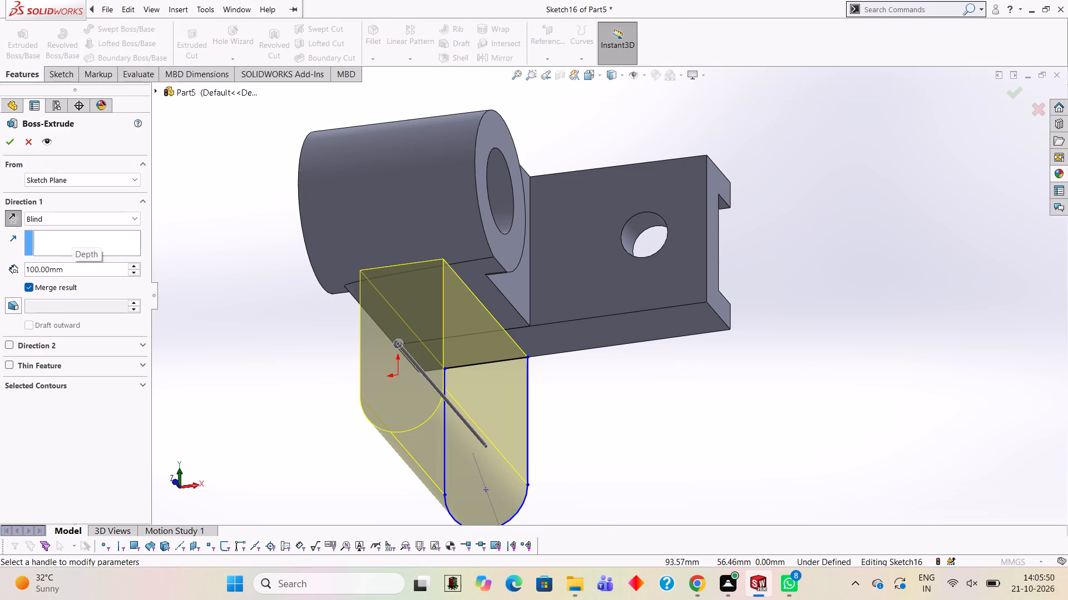
text(12)
key(Return)
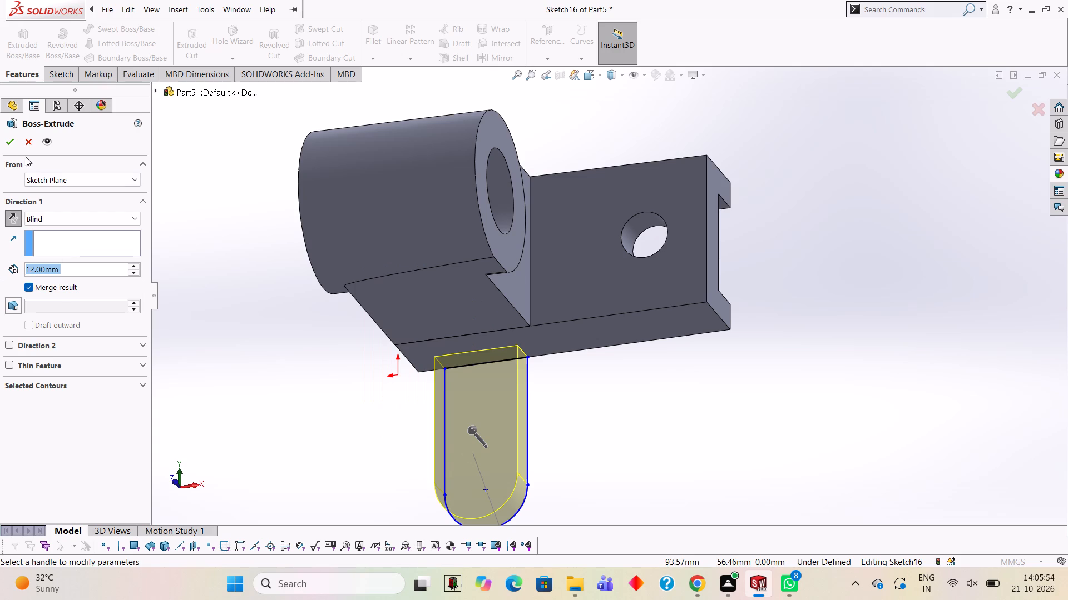
click(10, 146)
click(281, 288)
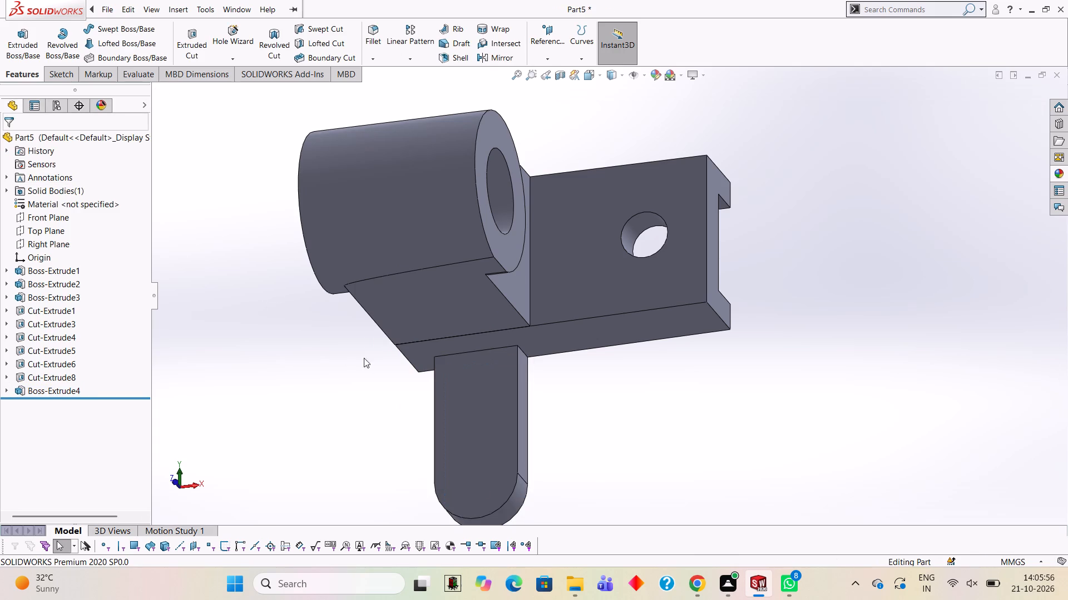
Start a sketch on the front face of the round-ended tab, viewed face-on.
scroll(440, 353, down, 1)
middle_drag(440, 353, 489, 297)
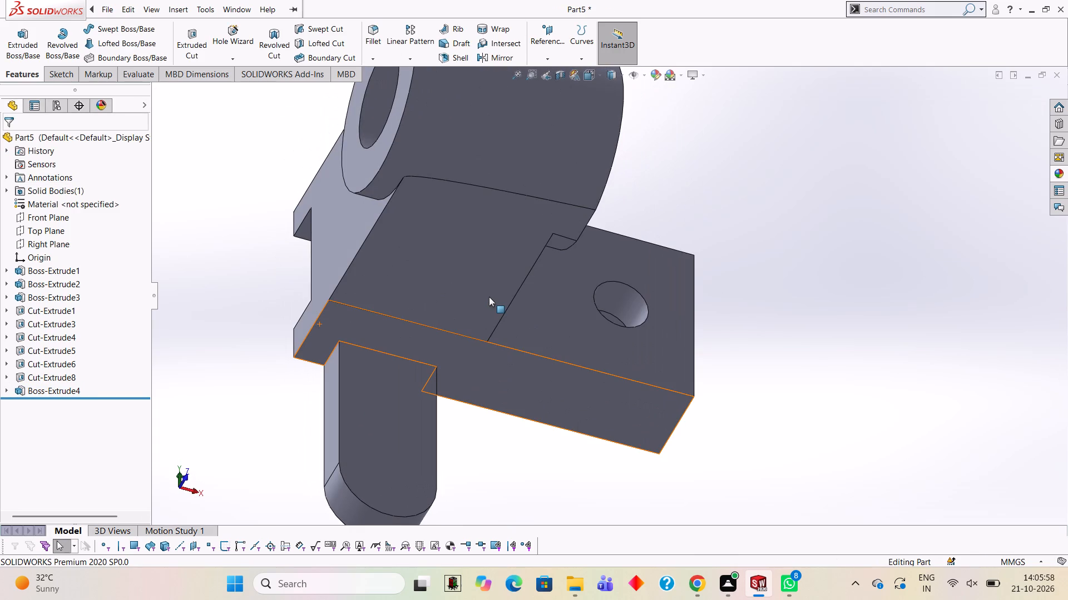
middle_drag(597, 326, 573, 328)
scroll(508, 332, up, 4)
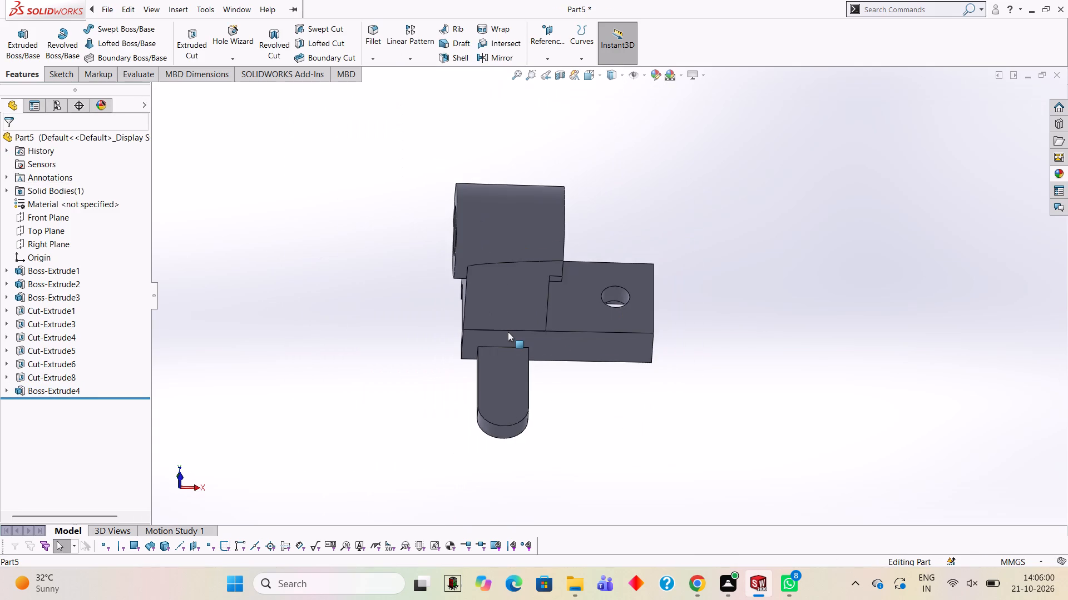
scroll(508, 314, down, 5)
scroll(529, 281, up, 3)
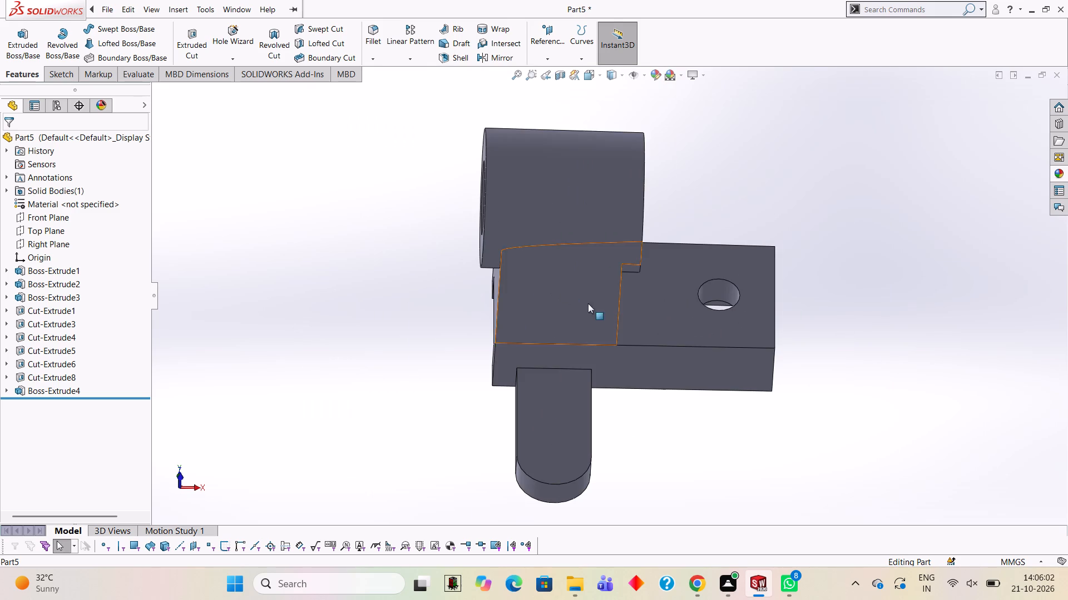
middle_drag(647, 271, 652, 369)
click(552, 358)
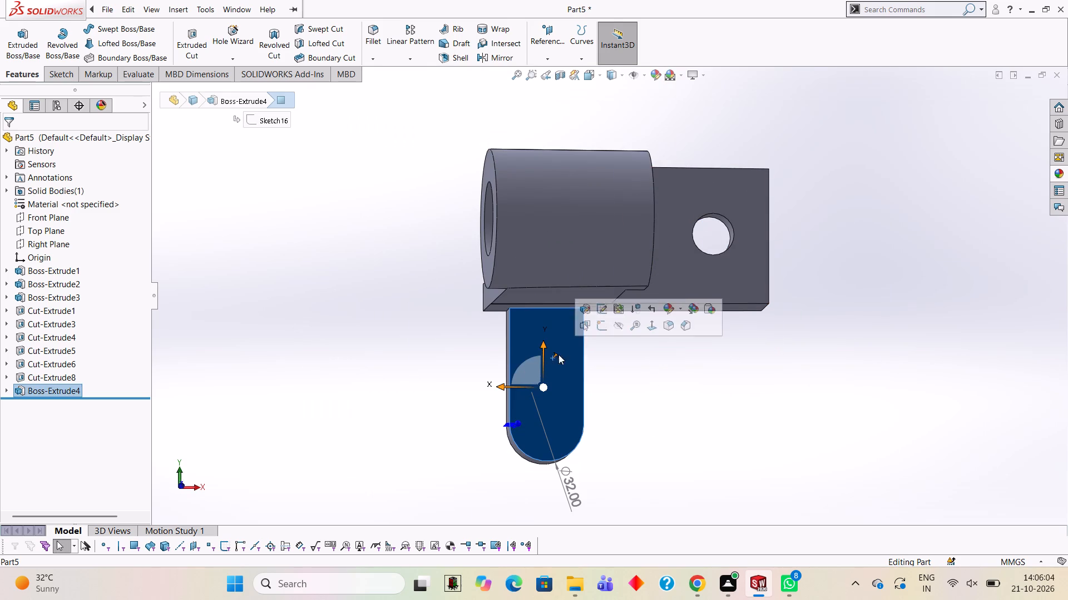
click(604, 327)
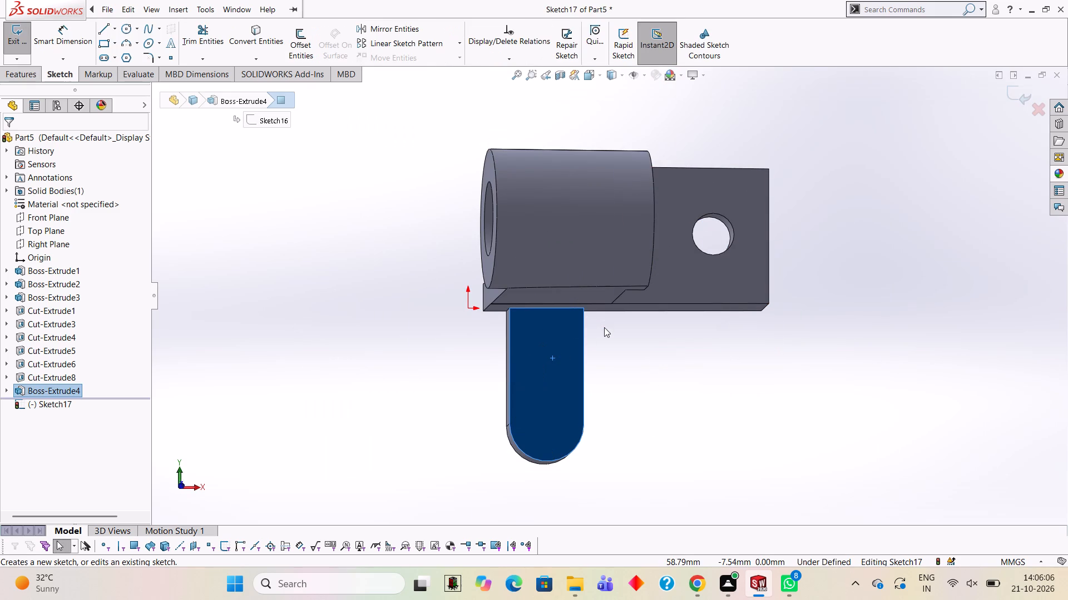
key(ctrl+8)
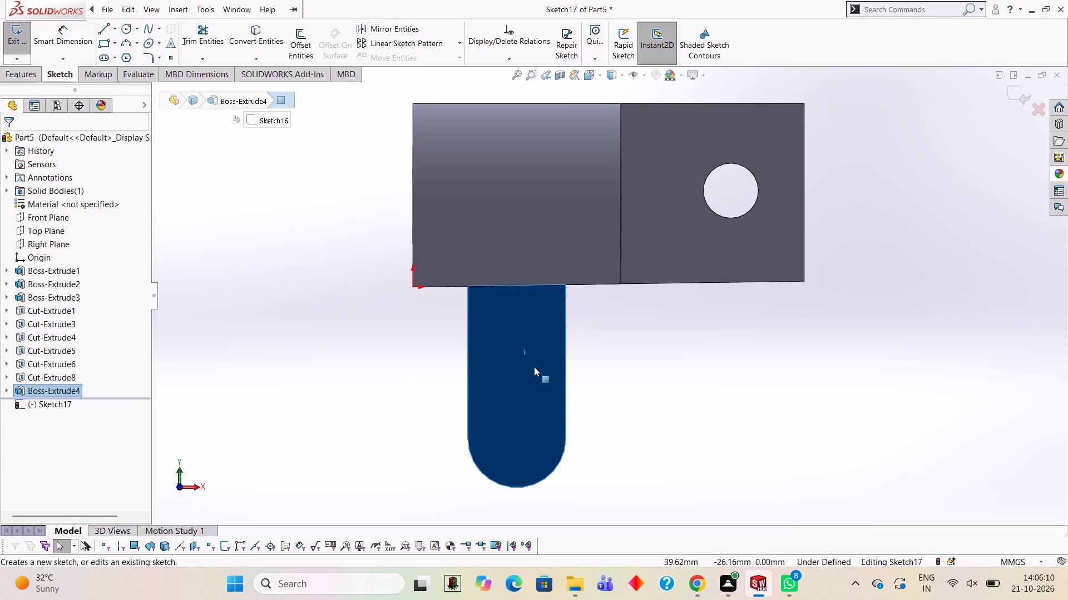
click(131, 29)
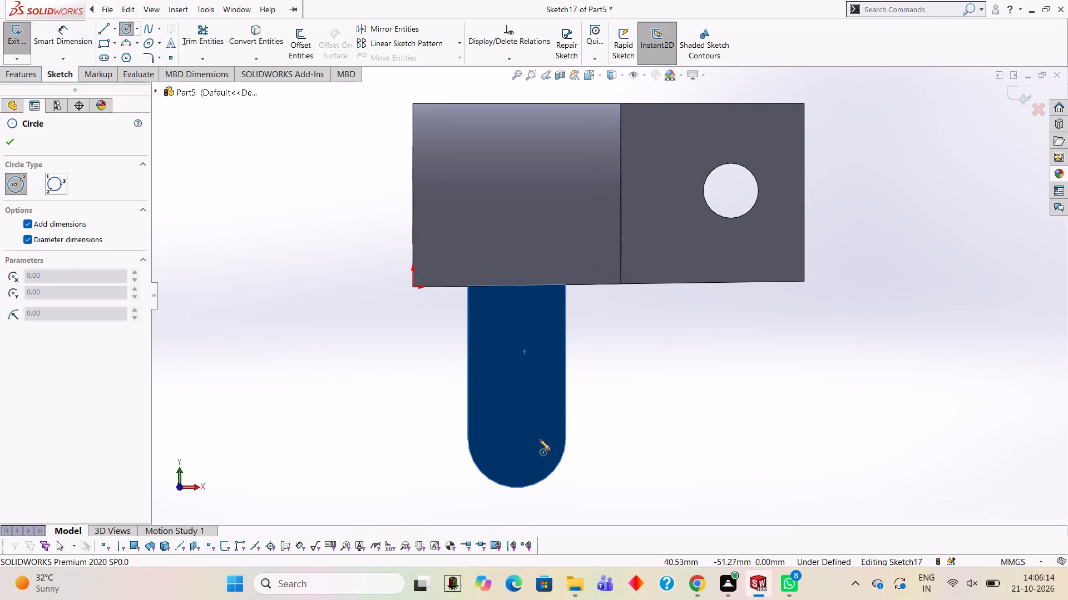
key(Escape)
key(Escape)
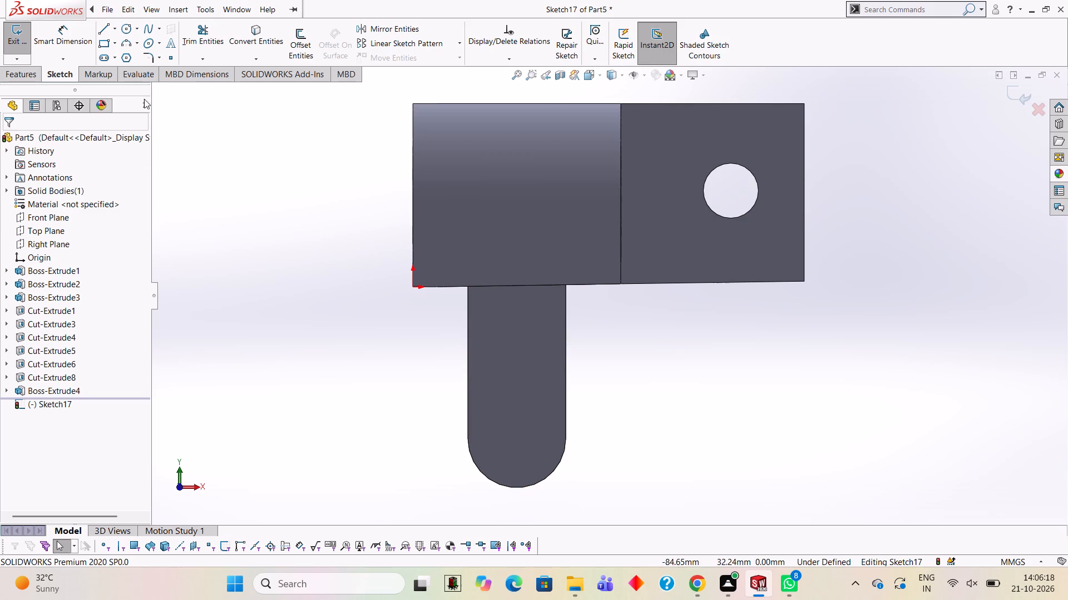
Draw a 32 mm diameter circle centred on the arc centre of the tab's rounded end.
click(131, 27)
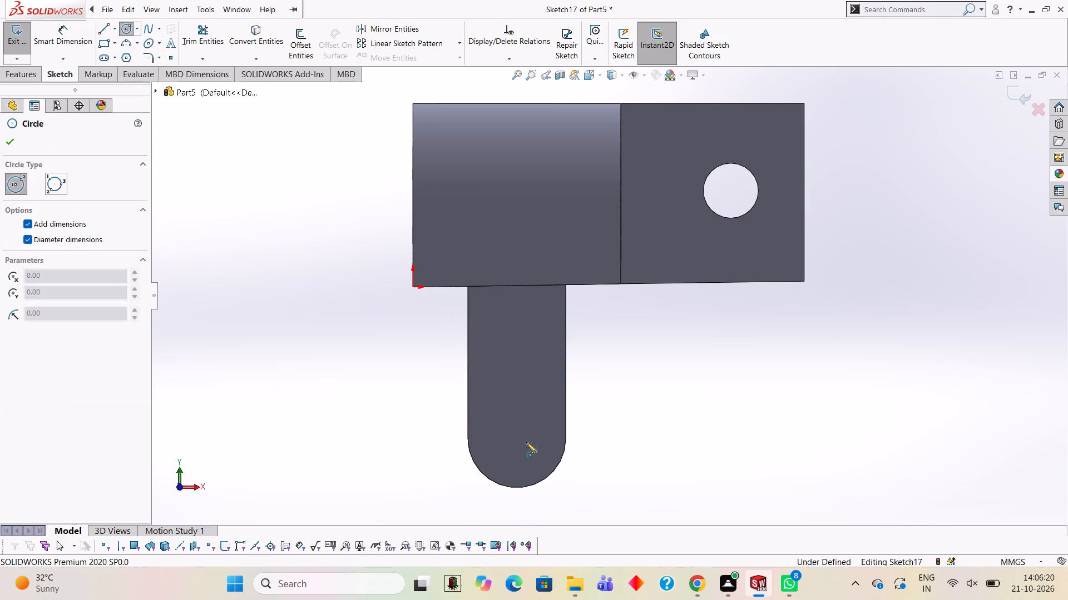
click(517, 437)
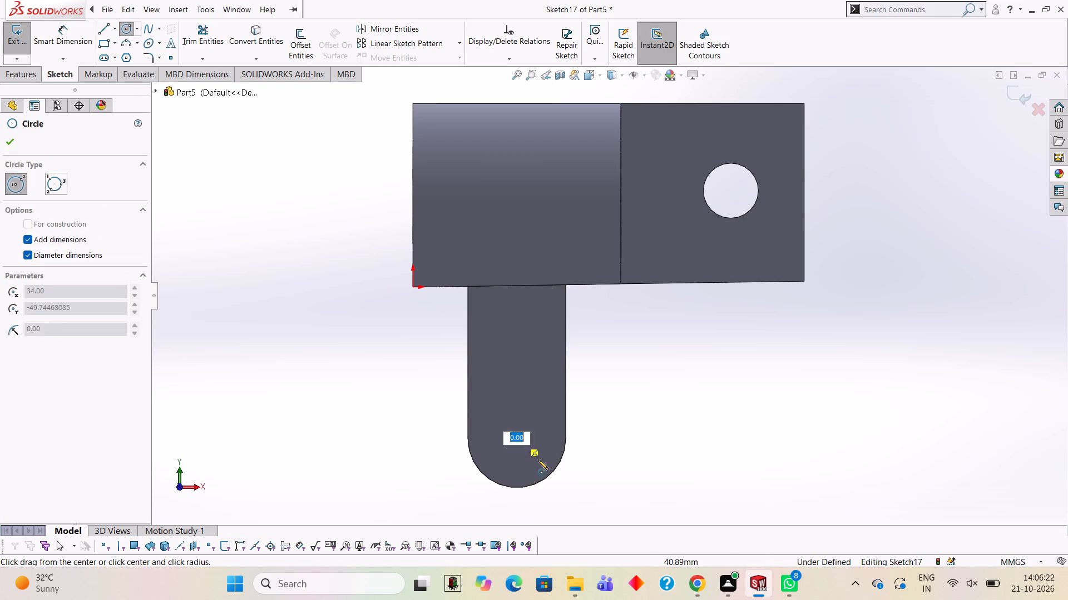
text(32)
key(Return)
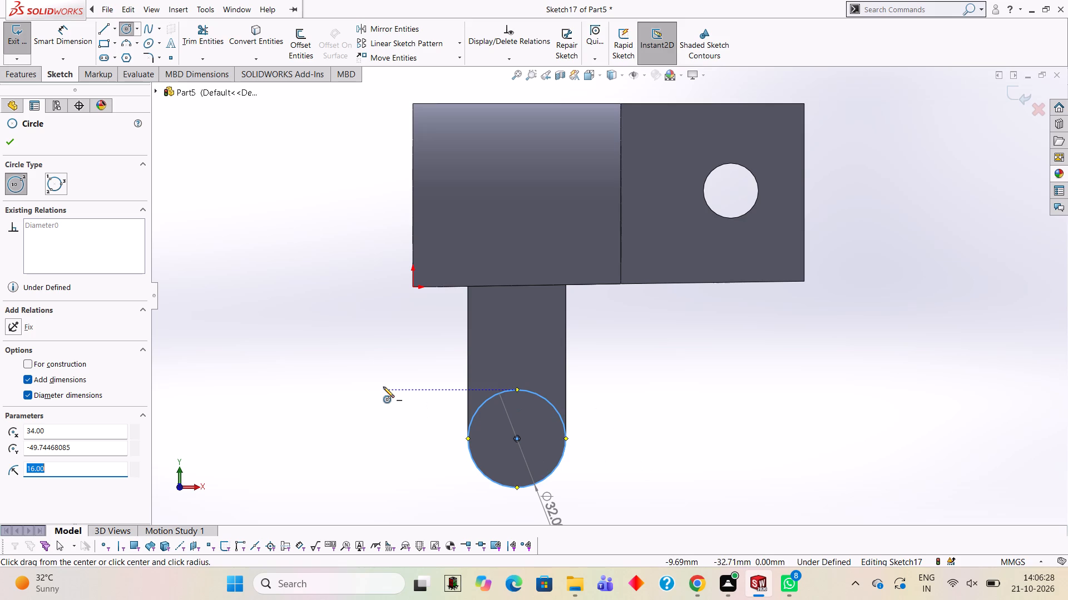
click(8, 145)
click(19, 83)
Extrude the circle 12 mm outward from the tab's front face, merged with the body.
click(20, 74)
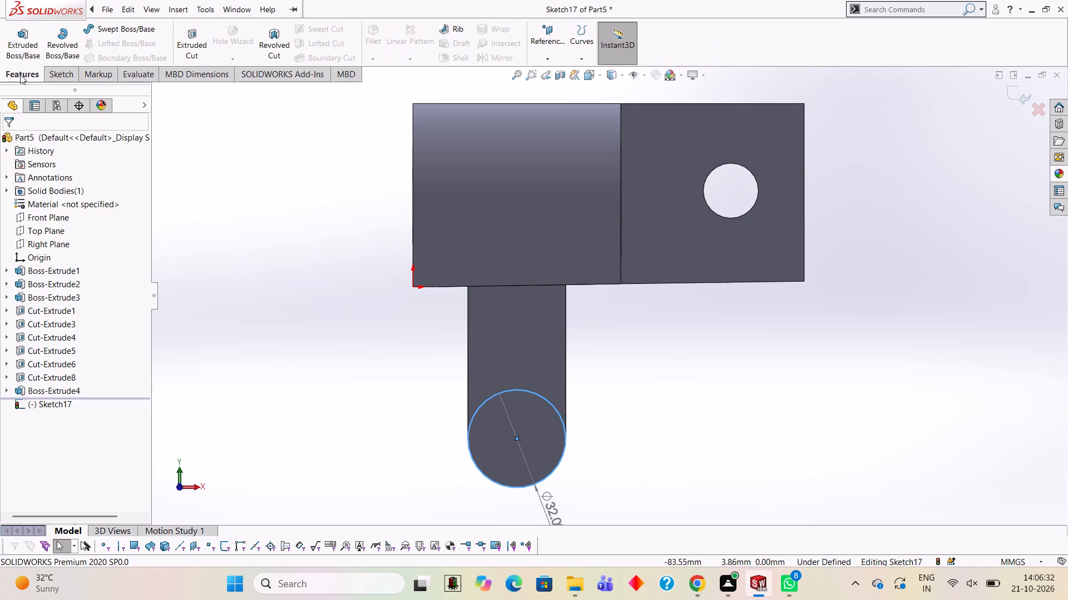
click(4, 53)
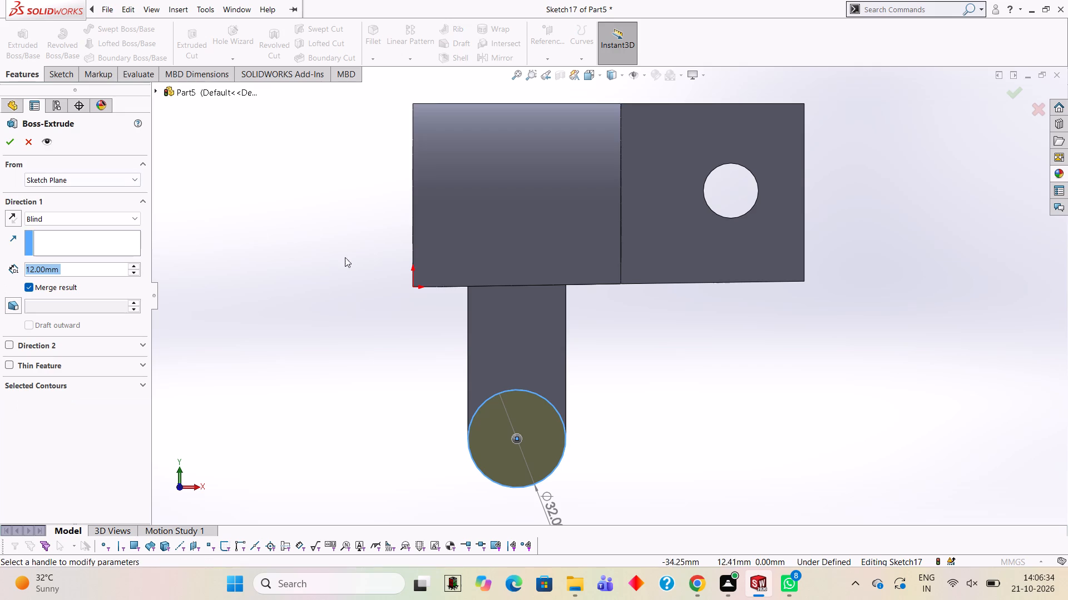
middle_drag(692, 317, 624, 337)
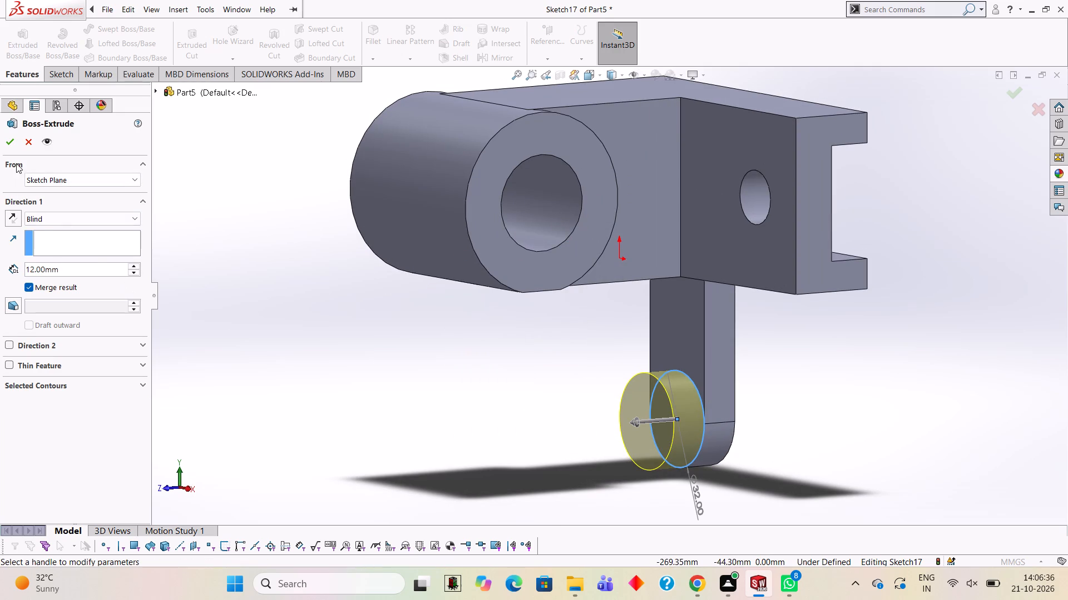
click(13, 143)
click(170, 203)
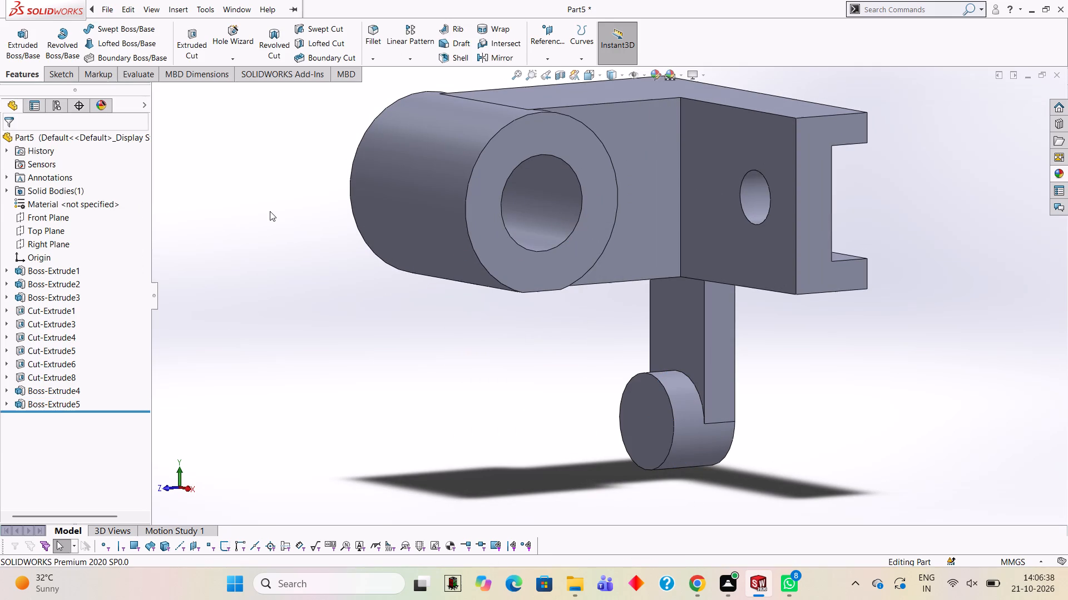
Start a sketch on the tab's narrow side face, viewed face-on.
middle_drag(295, 223, 375, 242)
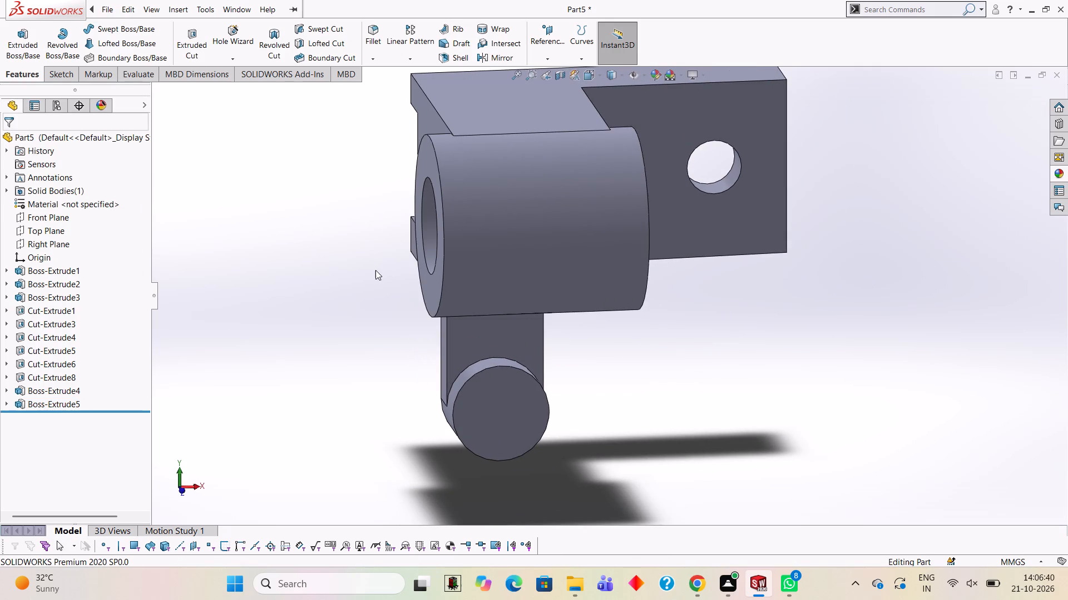
middle_drag(537, 344, 496, 221)
scroll(552, 316, up, 3)
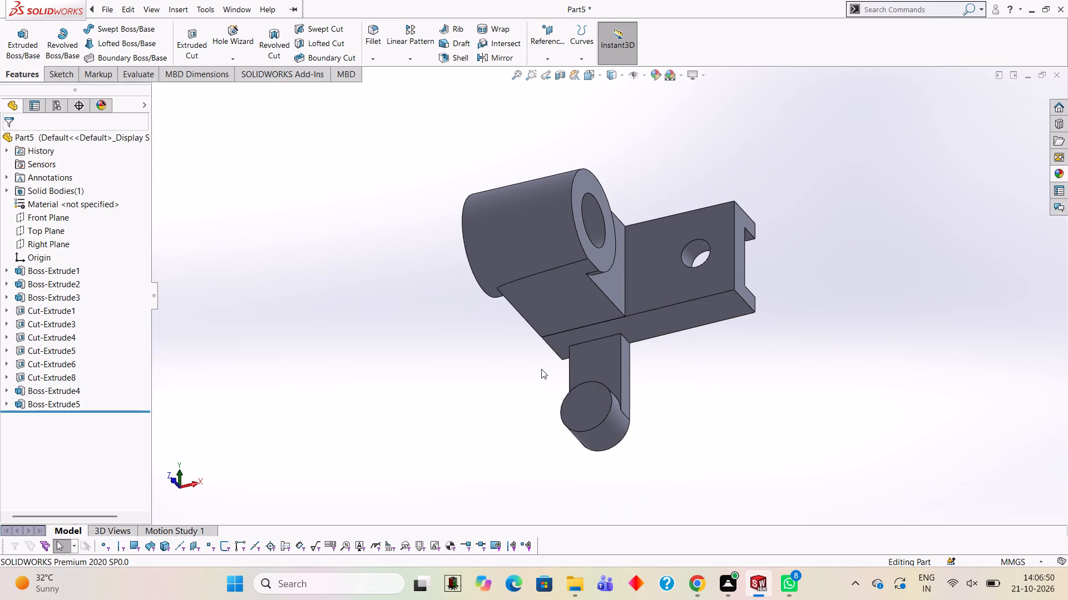
middle_drag(533, 354, 558, 367)
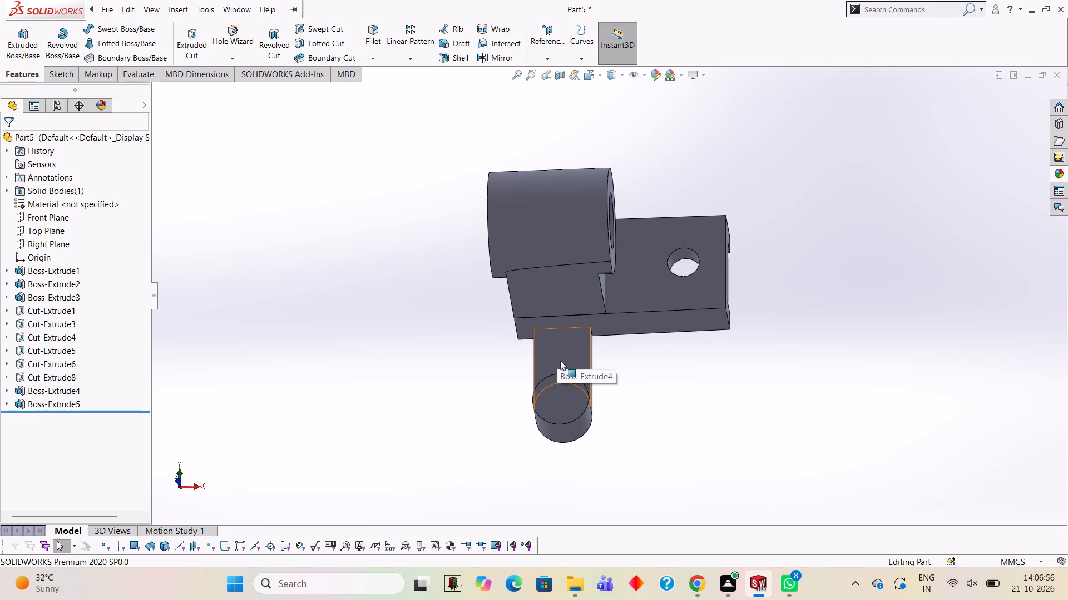
middle_drag(546, 294, 616, 333)
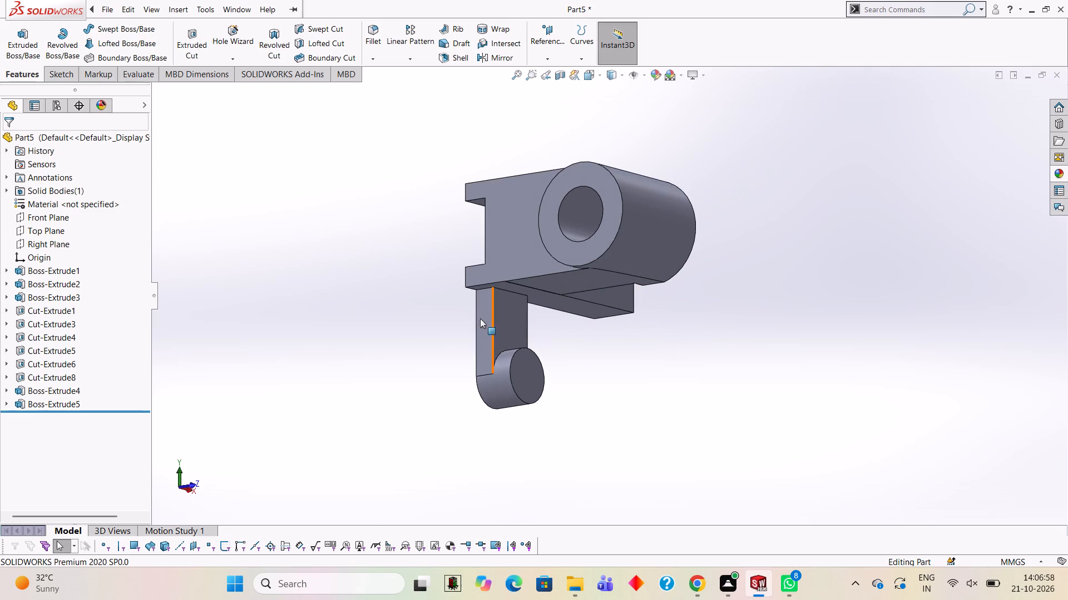
middle_drag(591, 263, 611, 273)
middle_drag(619, 287, 619, 287)
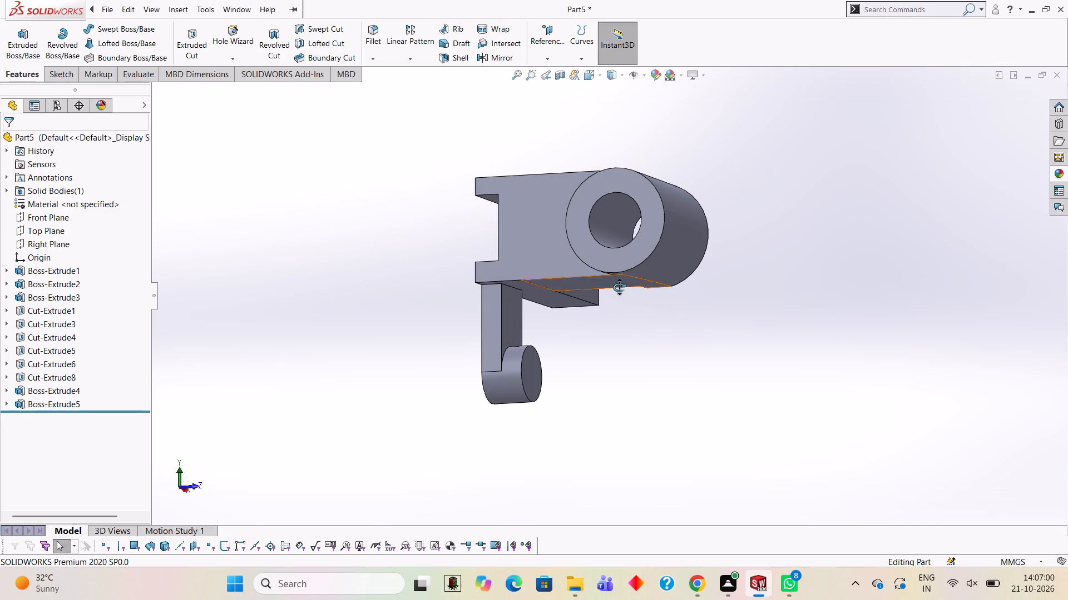
middle_drag(619, 287, 462, 282)
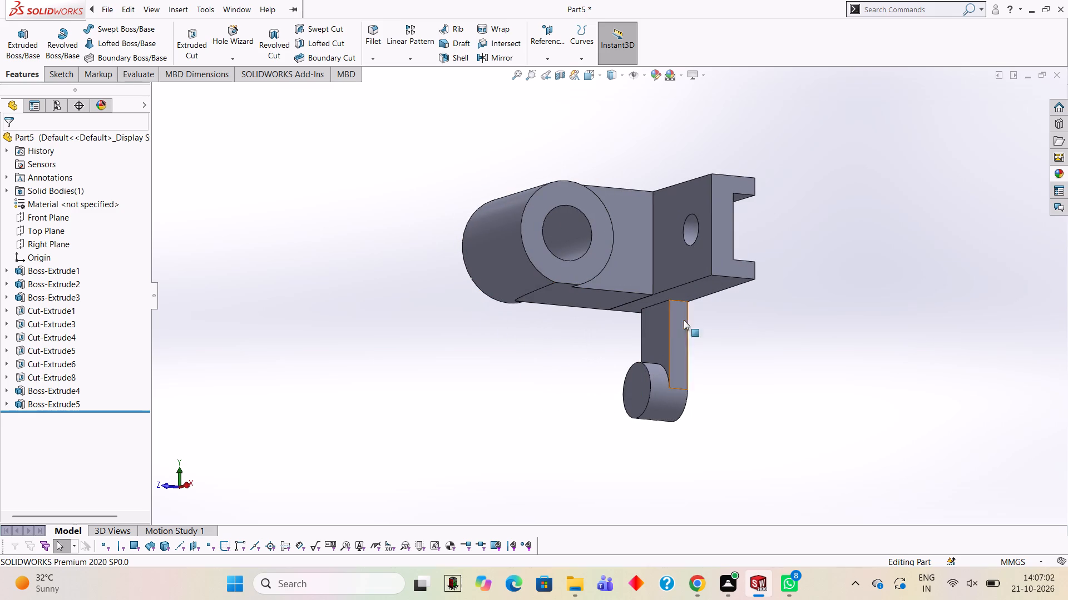
middle_drag(726, 311, 661, 338)
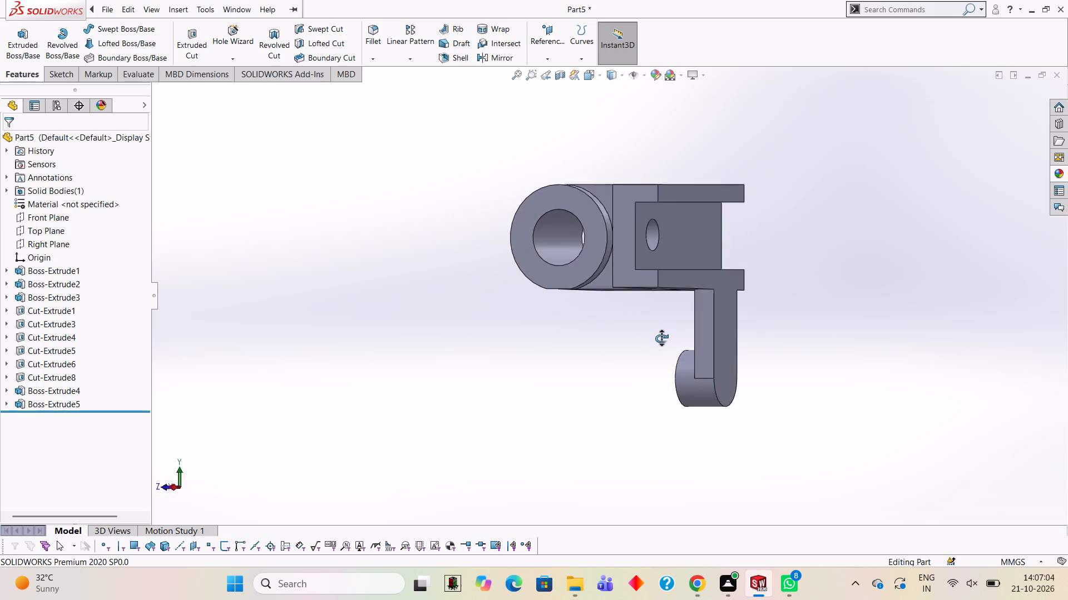
middle_drag(661, 338, 698, 313)
click(696, 320)
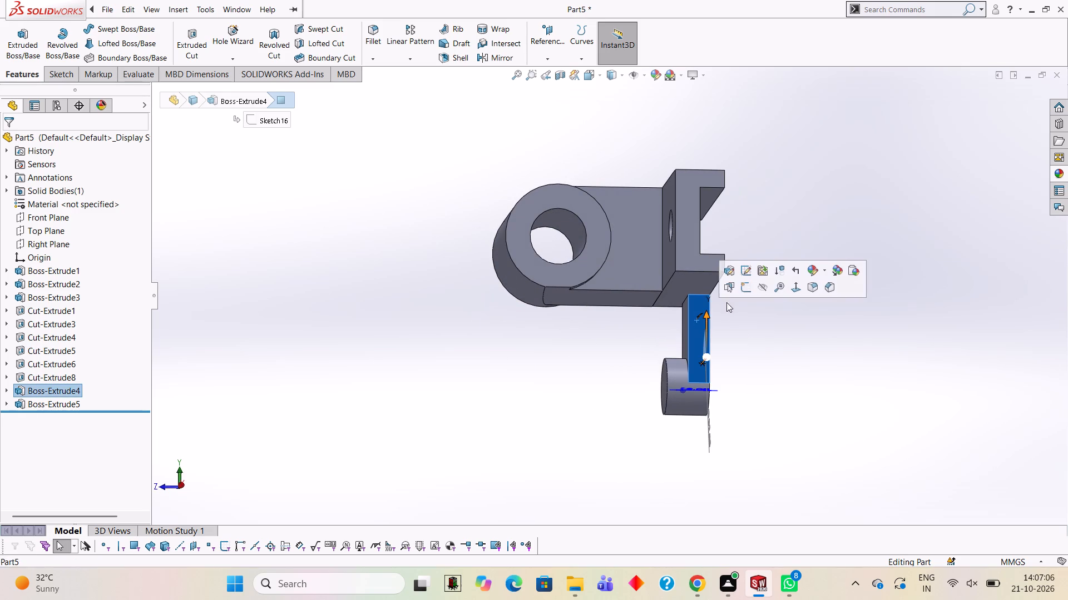
click(741, 282)
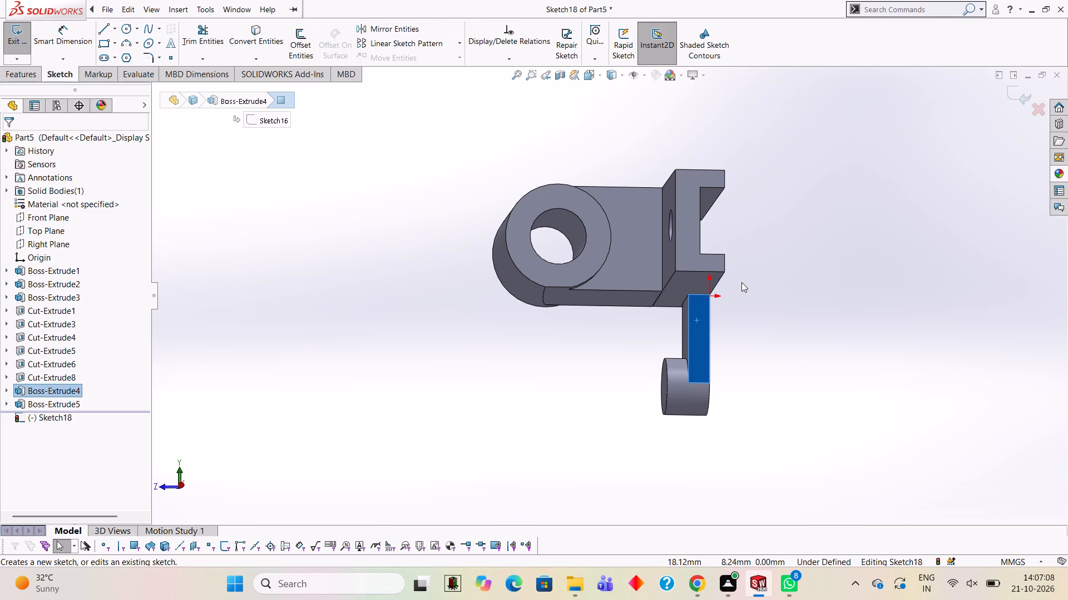
key(ctrl+8)
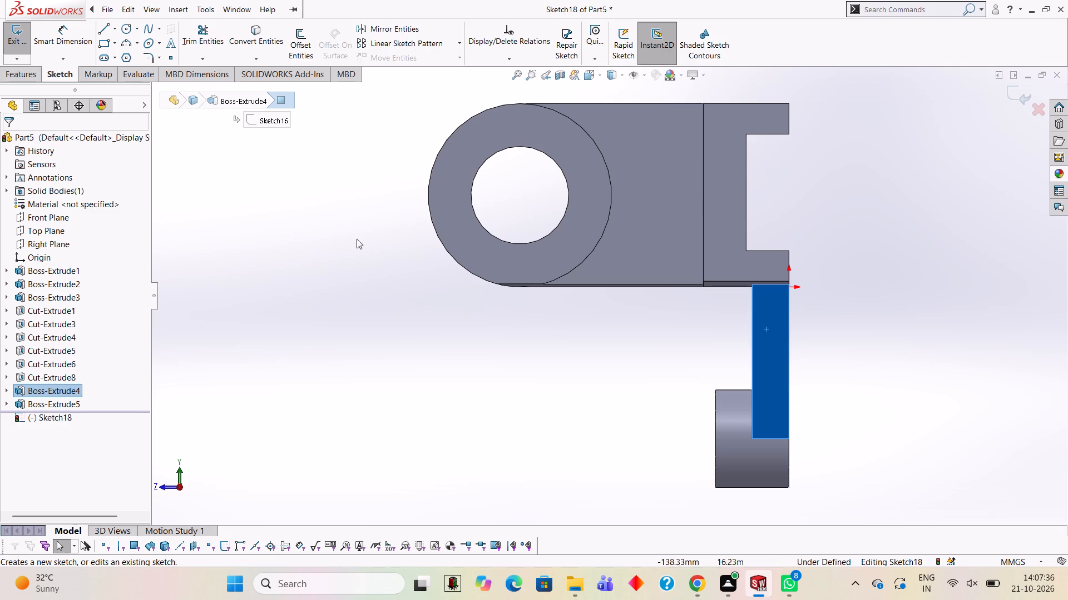
Sketch a closed triangle with sides about 34, 83 and 76 mm joining the tab's front edge, the pad's top and the boss's underside.
click(102, 31)
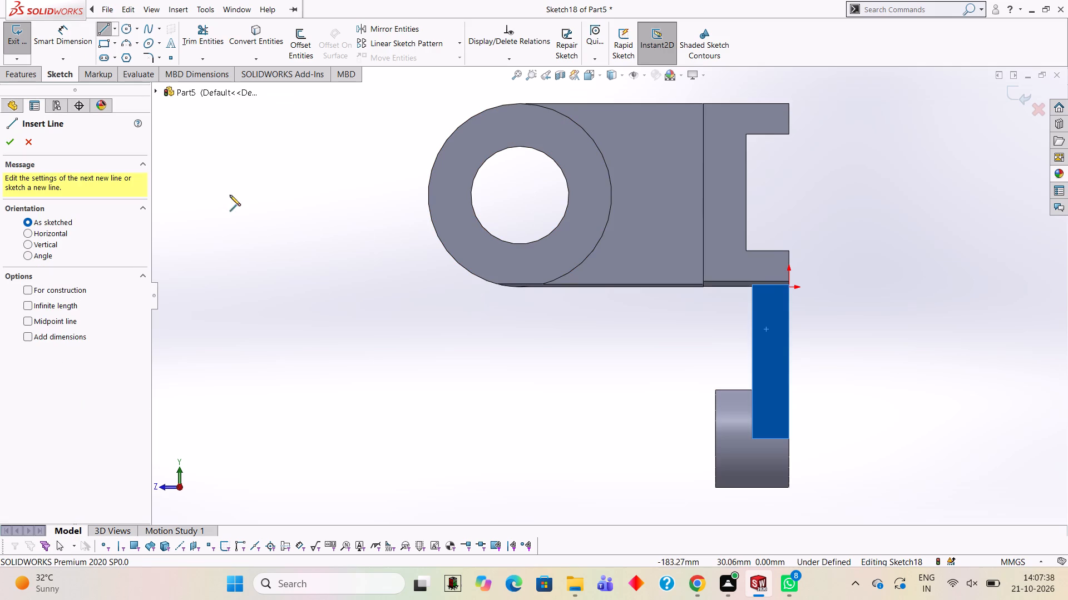
click(751, 288)
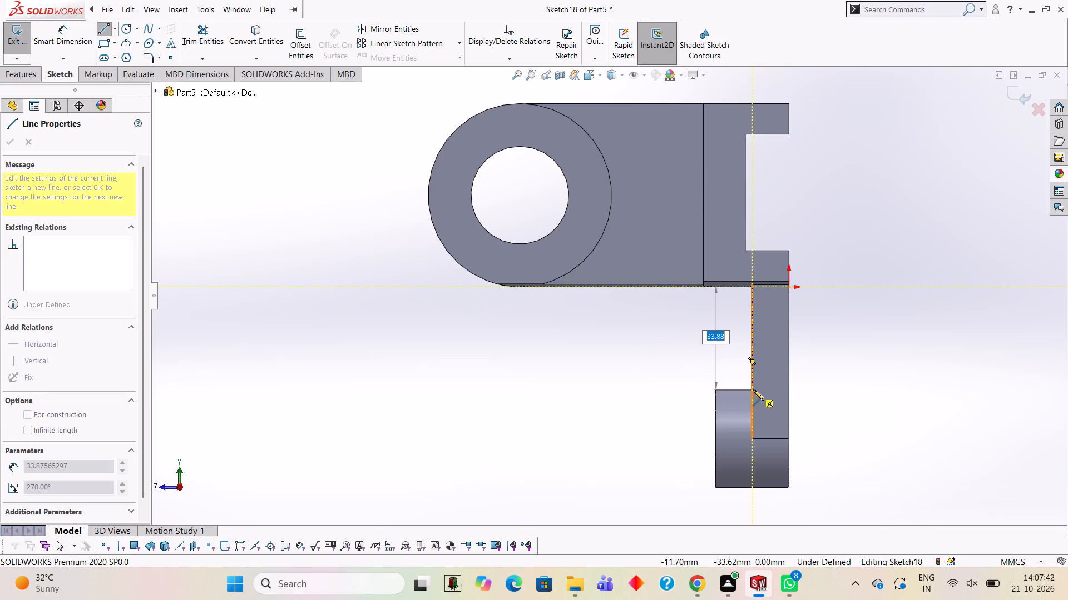
click(750, 391)
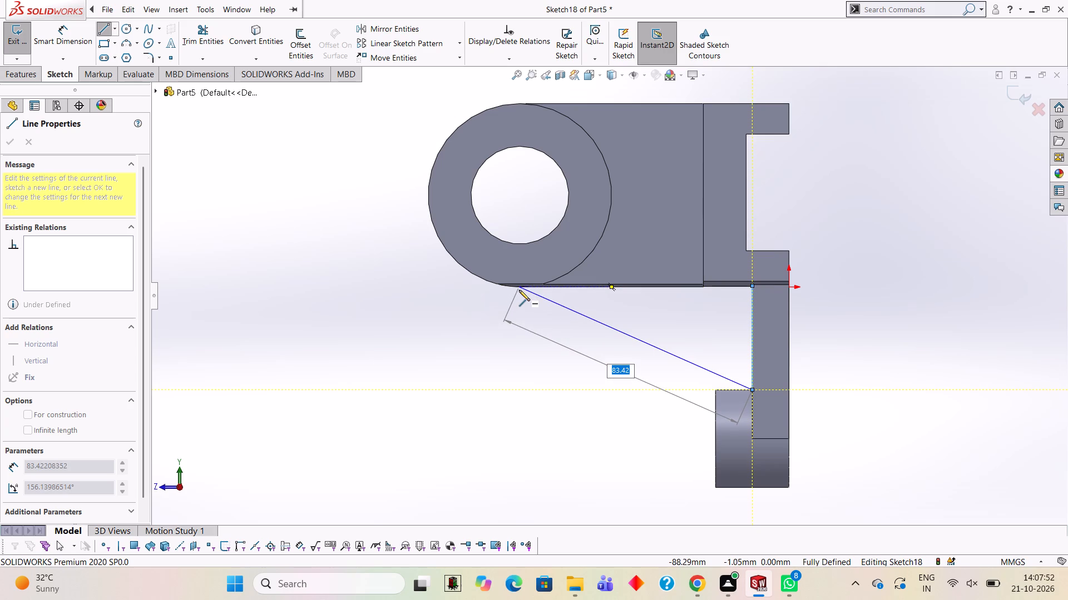
click(519, 290)
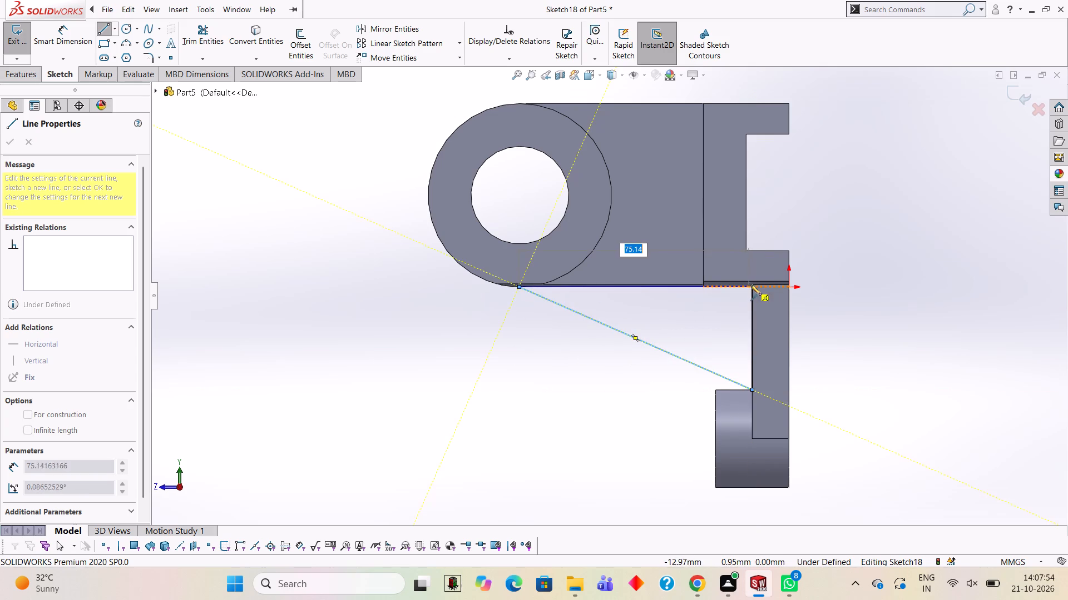
click(751, 284)
middle_drag(566, 287, 635, 259)
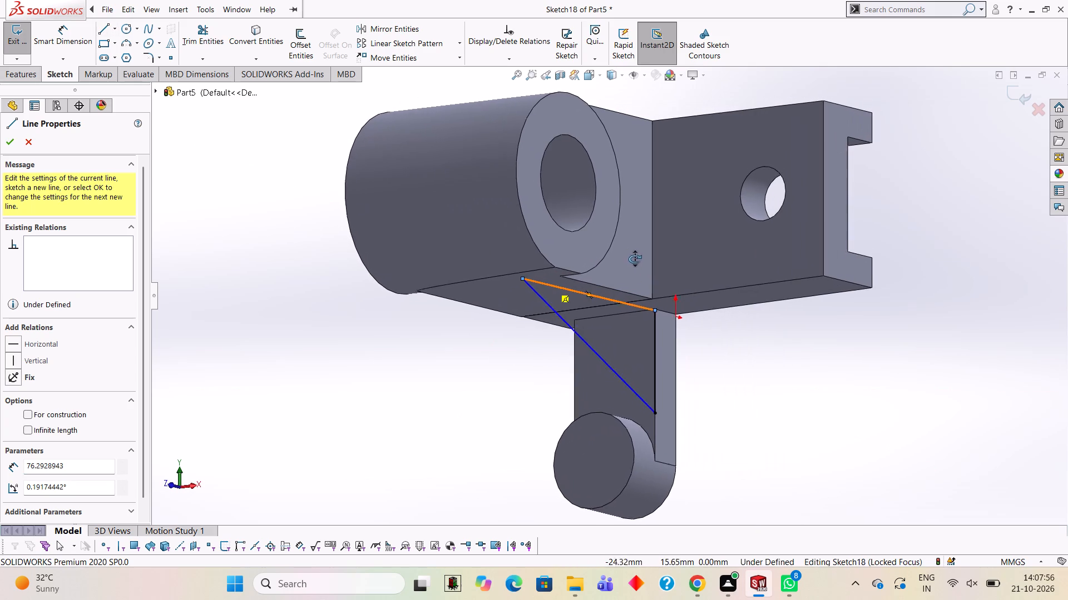
middle_drag(635, 259, 635, 260)
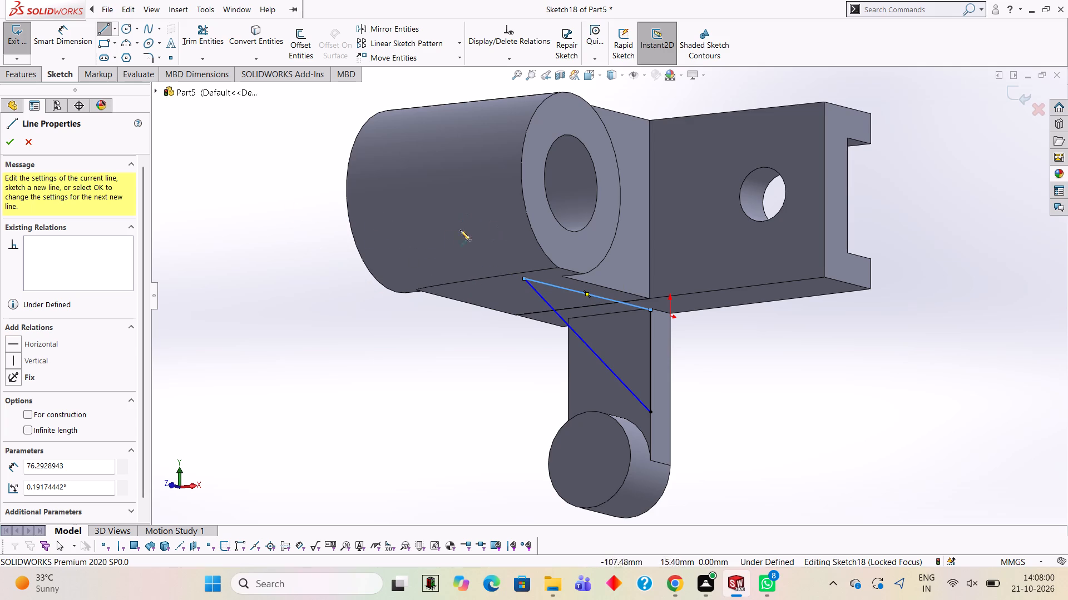
click(8, 141)
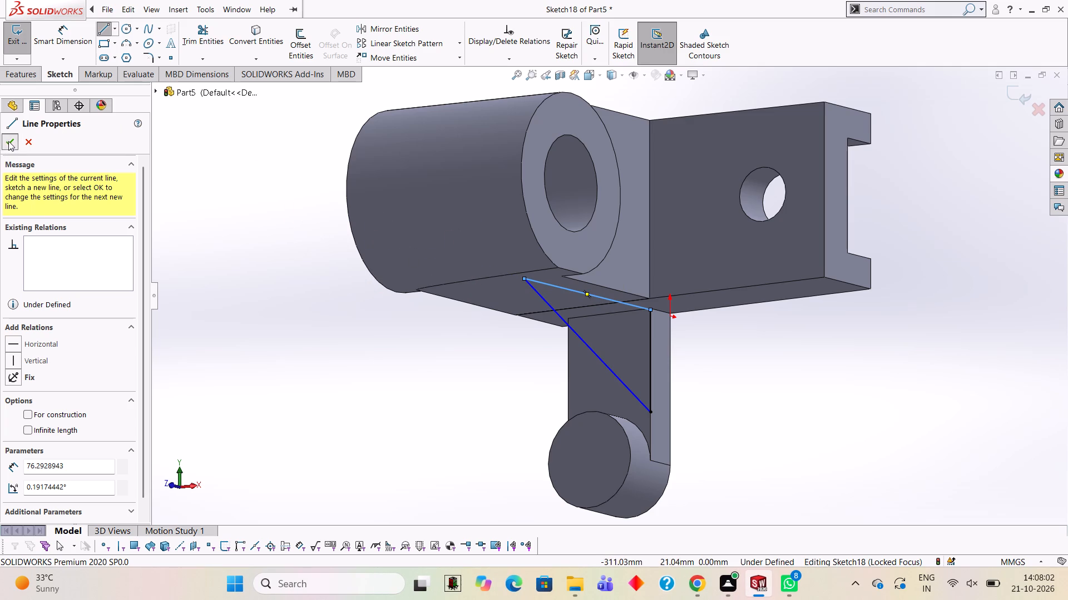
click(7, 138)
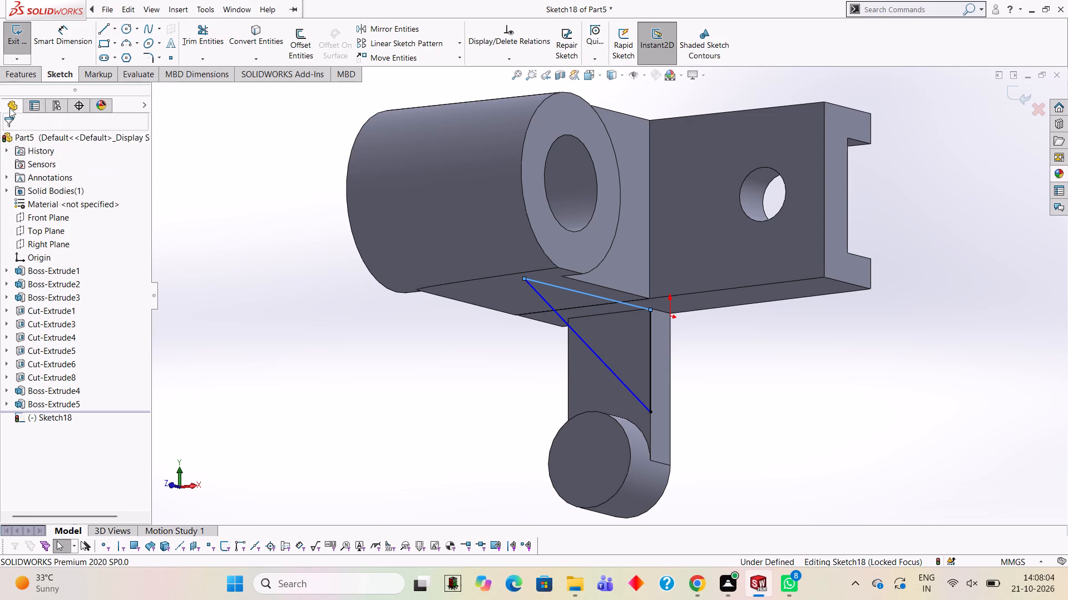
Extrude the triangle 24 mm blind in the reversed direction, across the tab's width, merged with the body.
click(14, 11)
click(27, 74)
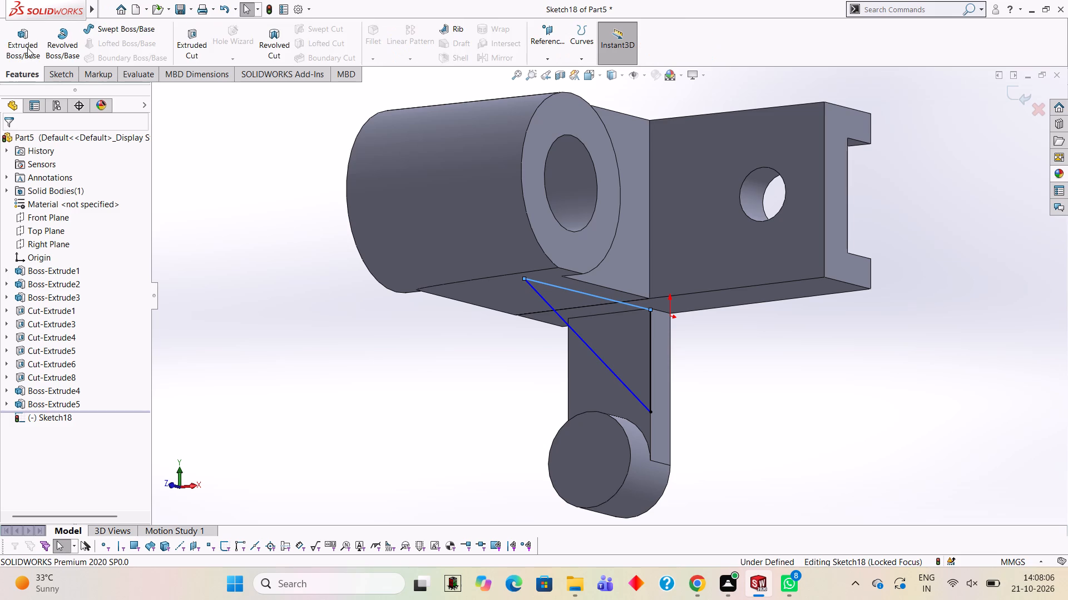
click(27, 46)
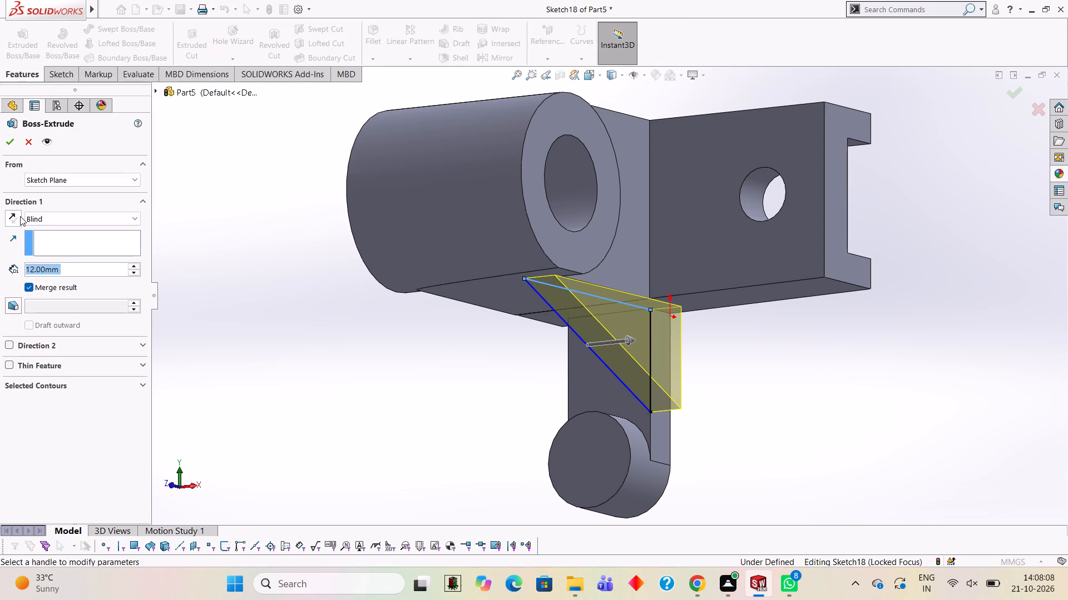
click(18, 215)
middle_drag(631, 257, 581, 284)
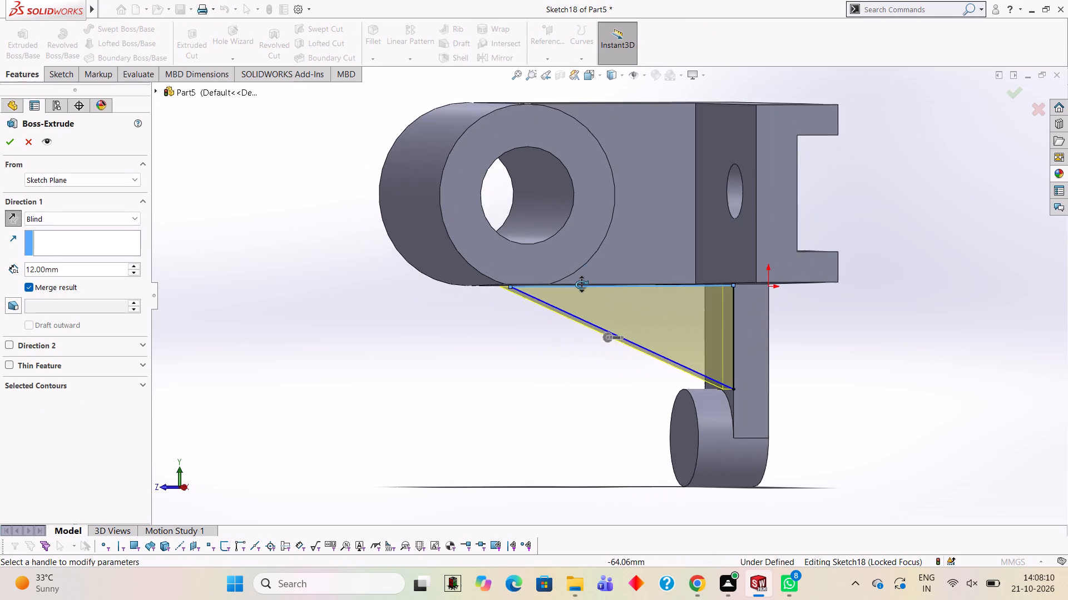
middle_drag(581, 284, 657, 257)
middle_drag(526, 277, 555, 267)
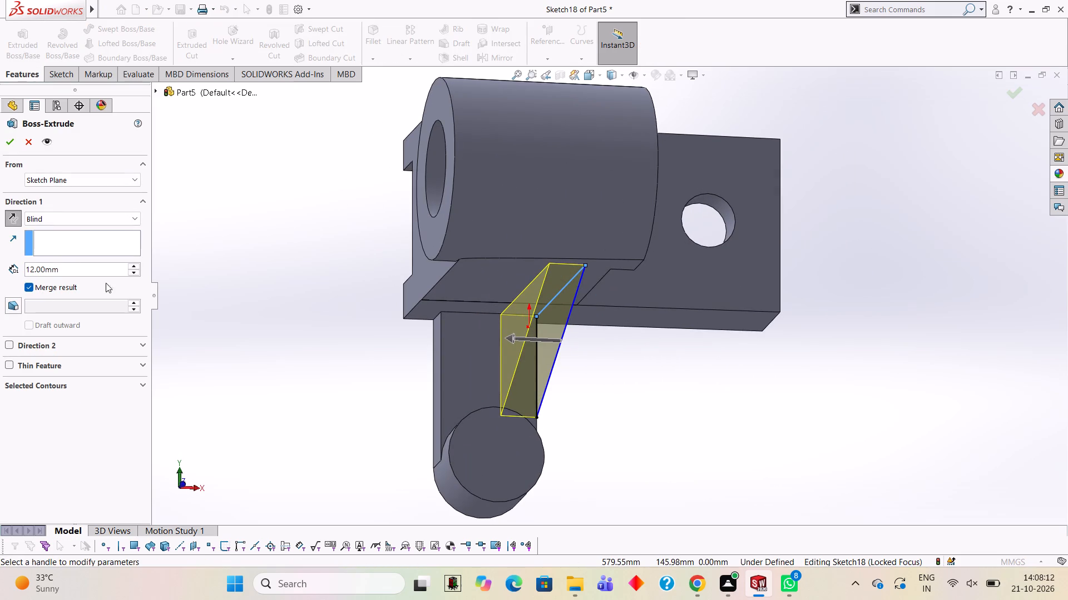
click(81, 270)
key(BackSpace)
key(BackSpace)
key(BackSpace)
key(BackSpace)
key(BackSpace)
key(BackSpace)
key(BackSpace)
text(24)
key(Return)
scroll(342, 296, down, 1)
middle_drag(346, 296, 349, 296)
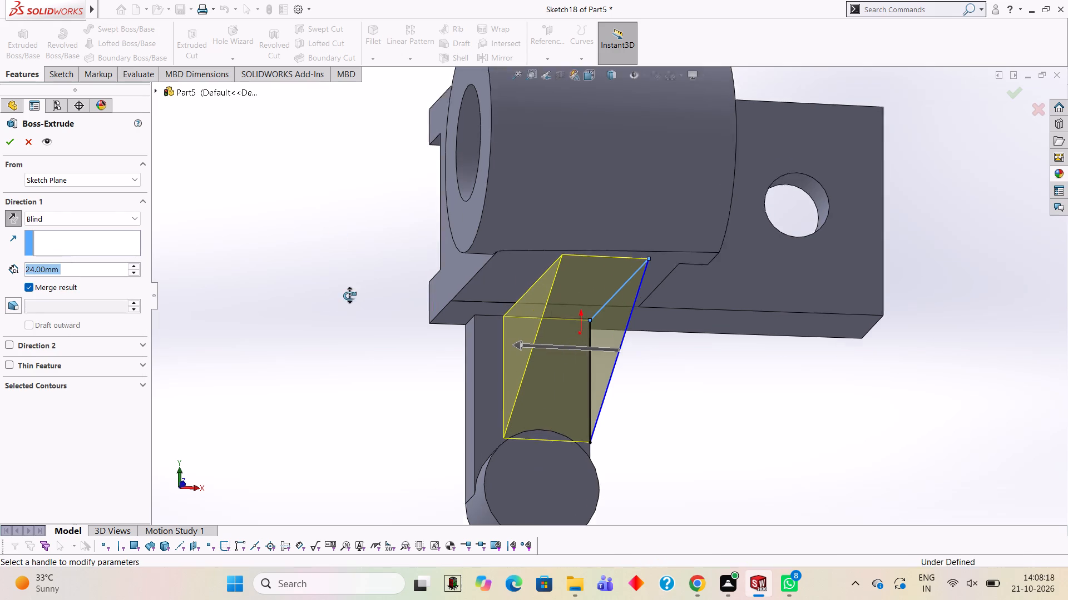
middle_drag(349, 296, 325, 210)
scroll(364, 249, up, 4)
scroll(499, 260, down, 2)
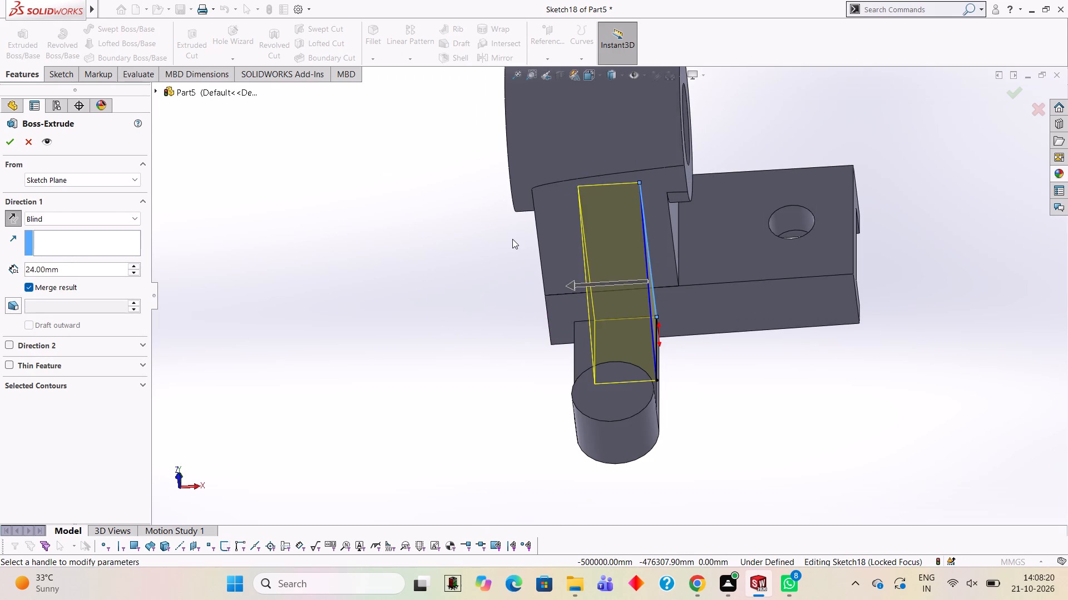
click(8, 136)
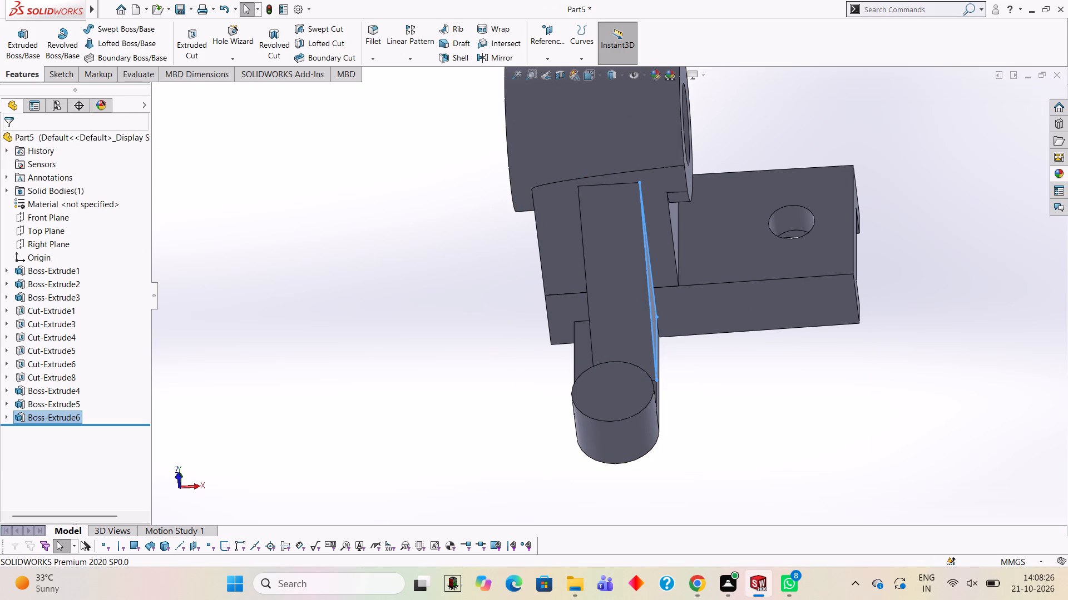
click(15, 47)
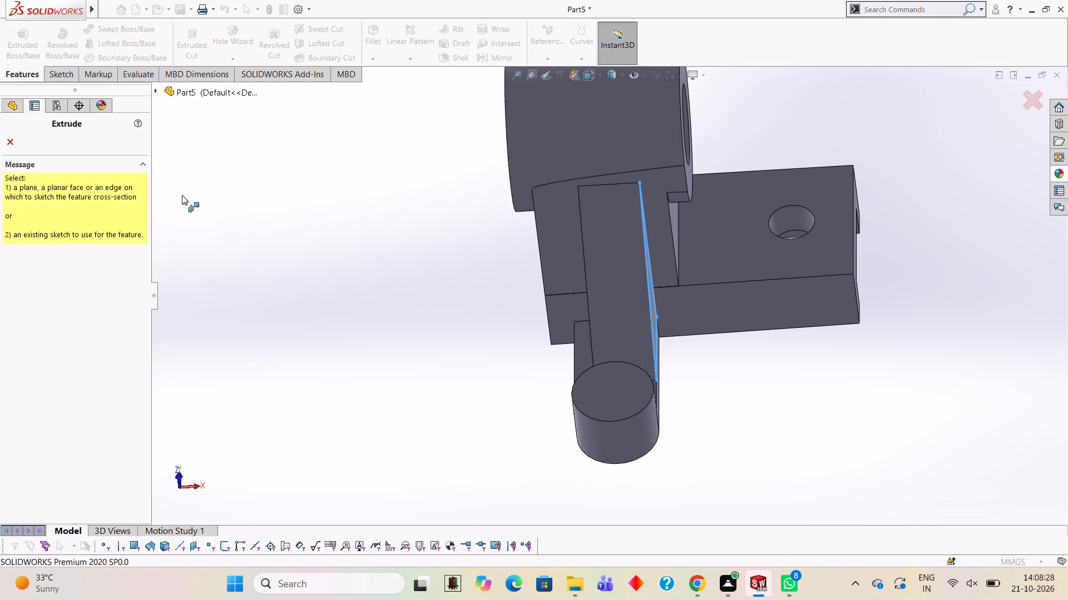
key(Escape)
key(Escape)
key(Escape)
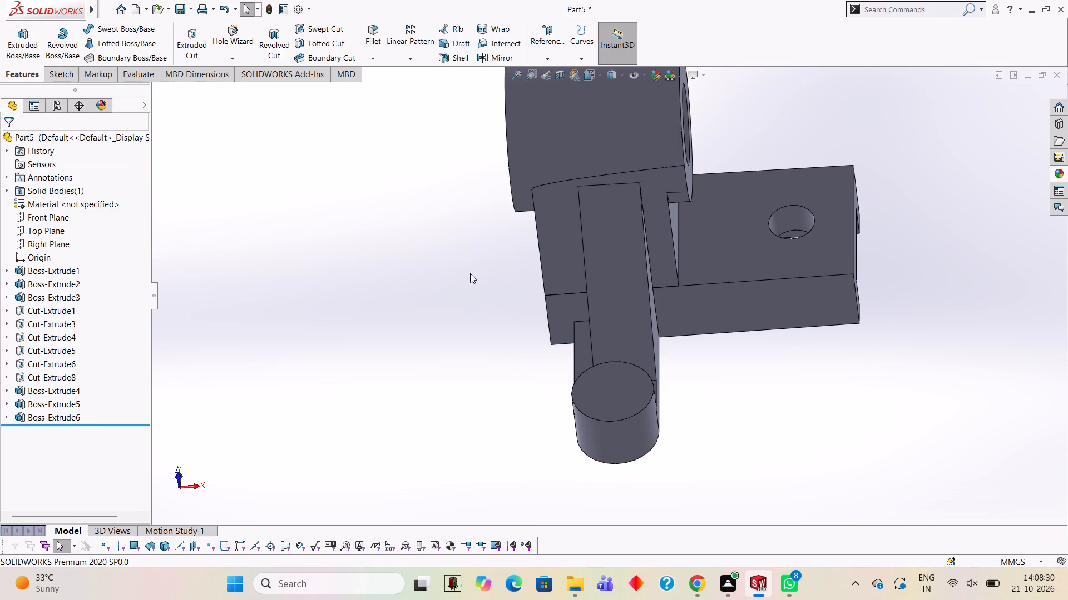
Start a sketch on the triangular side face shared by the rib and the tab, viewed face-on.
middle_drag(535, 269, 515, 279)
middle_drag(581, 264, 525, 234)
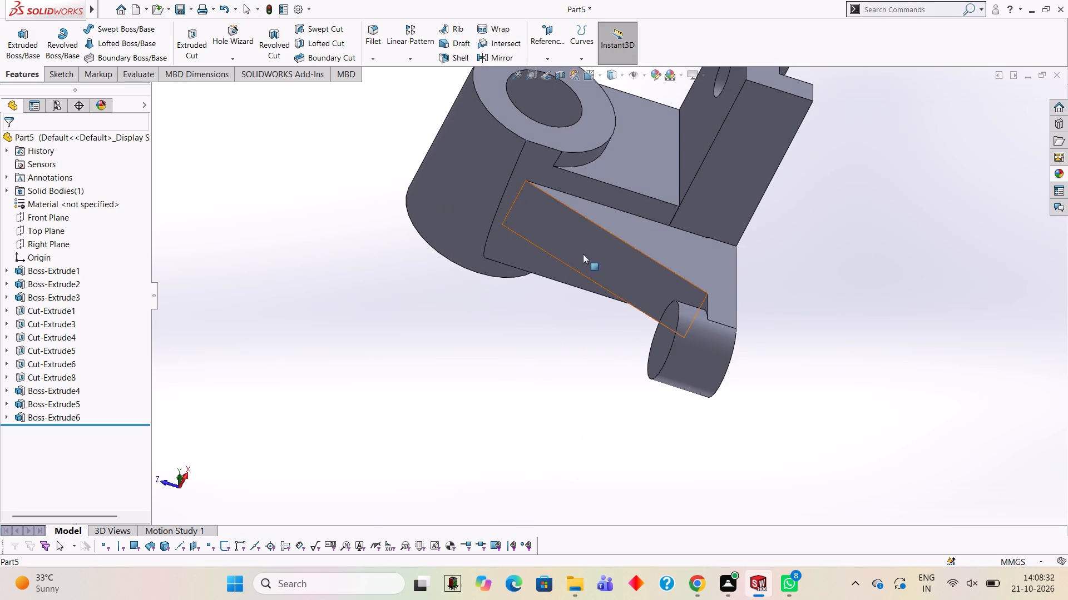
click(645, 242)
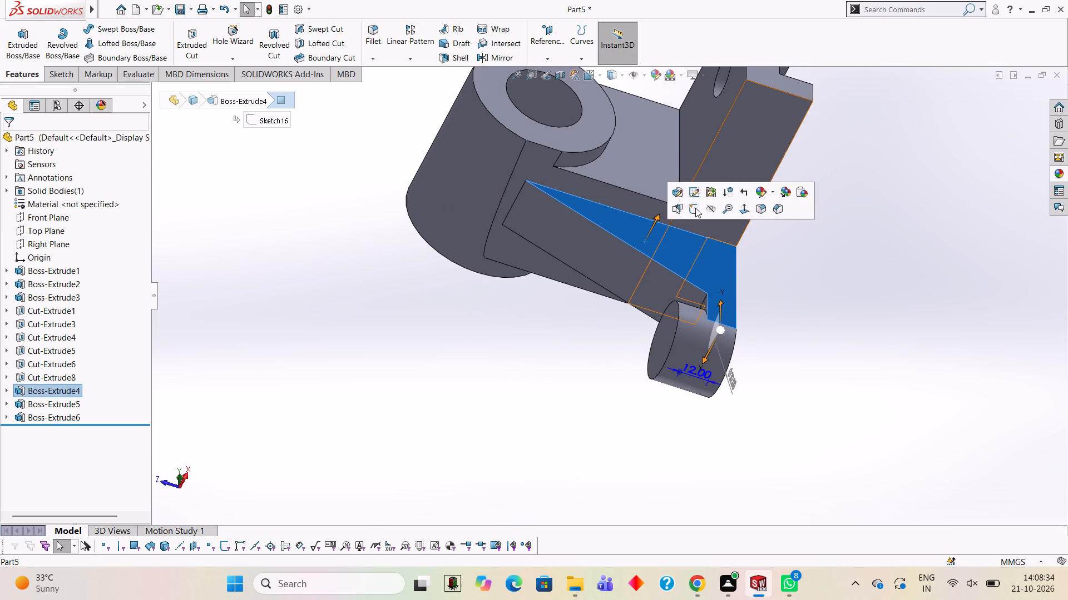
click(695, 208)
key(ctrl+8)
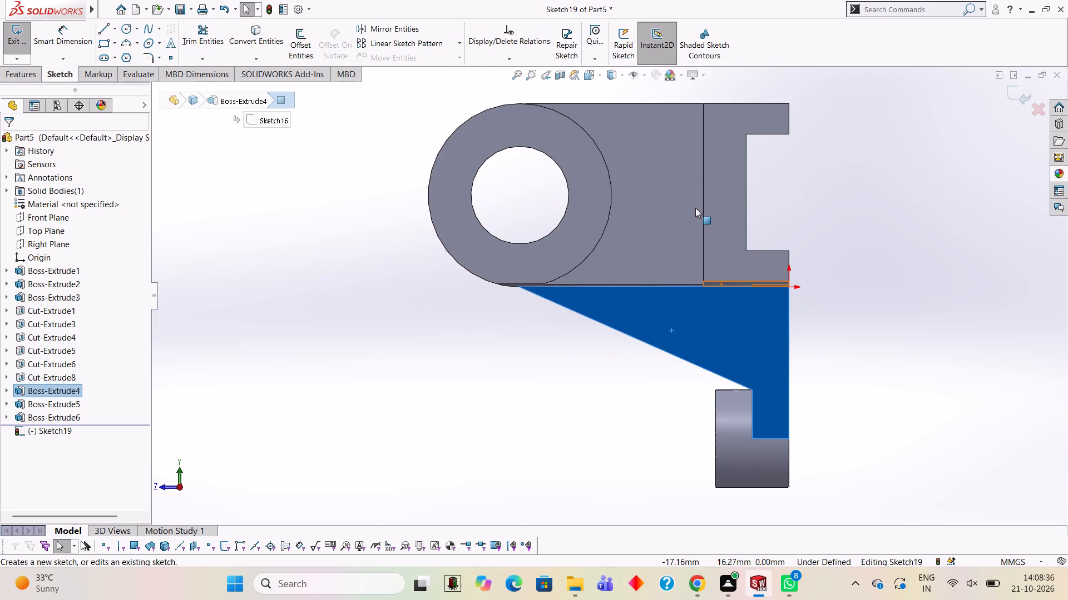
Trace the rib's triangular outline with three lines through its corners at the boss's underside, the tab's front edge and the pad.
scroll(673, 237, down, 3)
scroll(797, 247, up, 3)
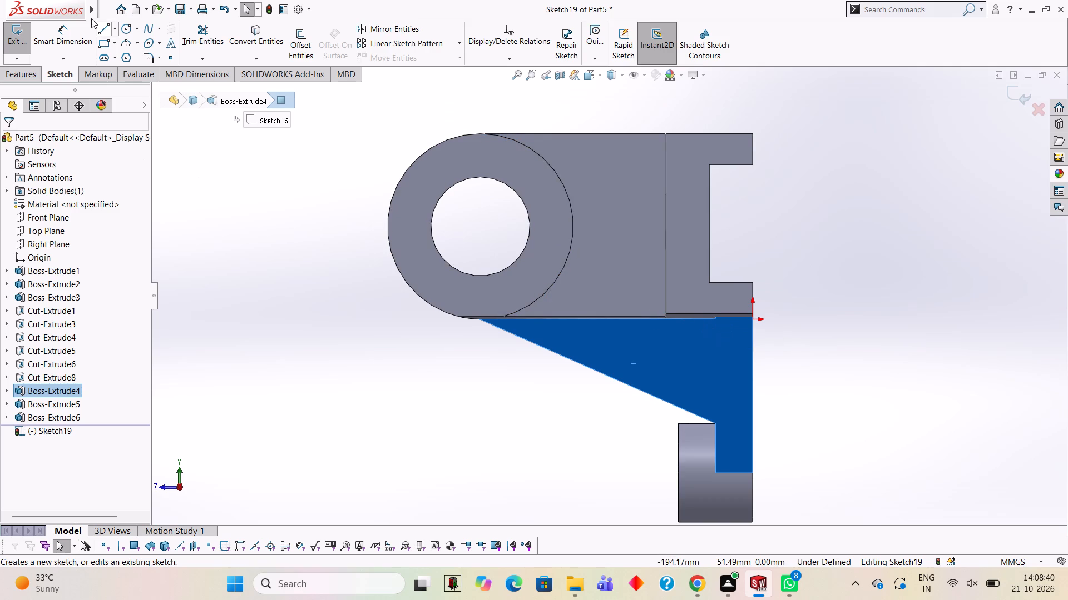
click(104, 34)
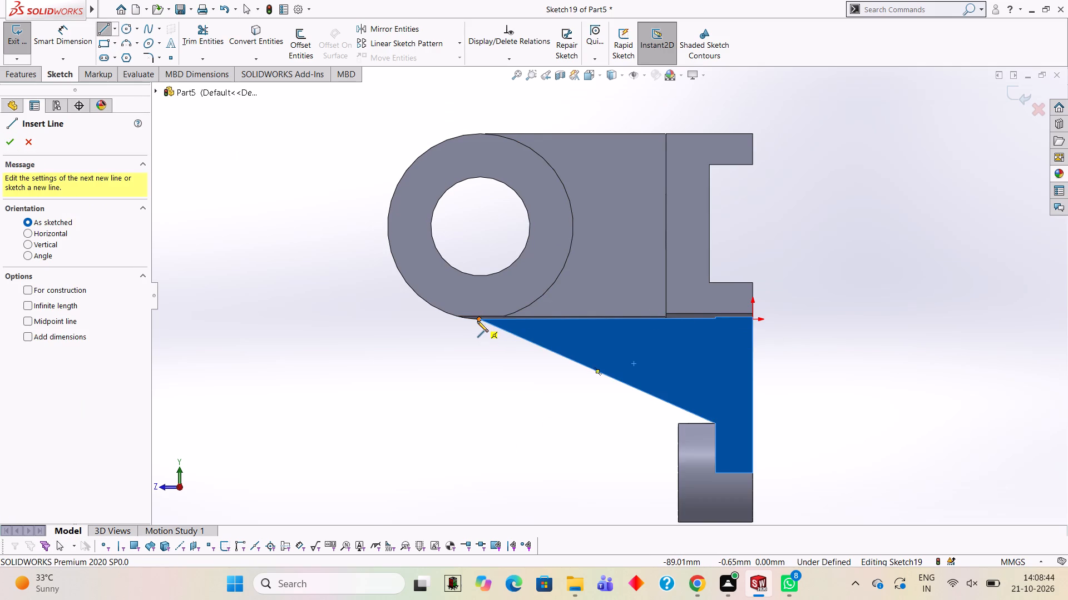
click(478, 321)
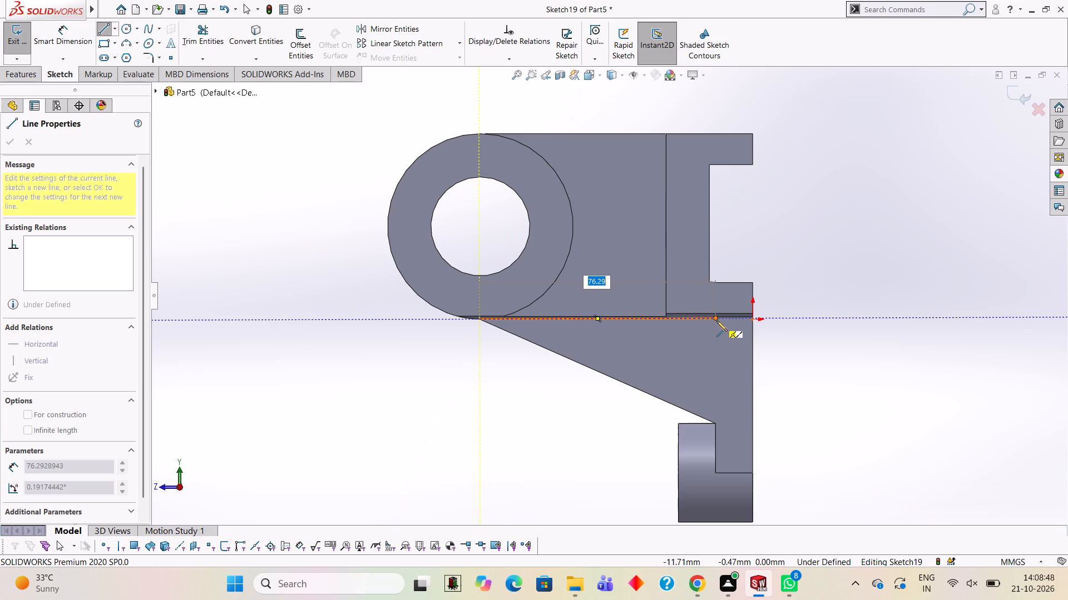
click(716, 321)
click(716, 424)
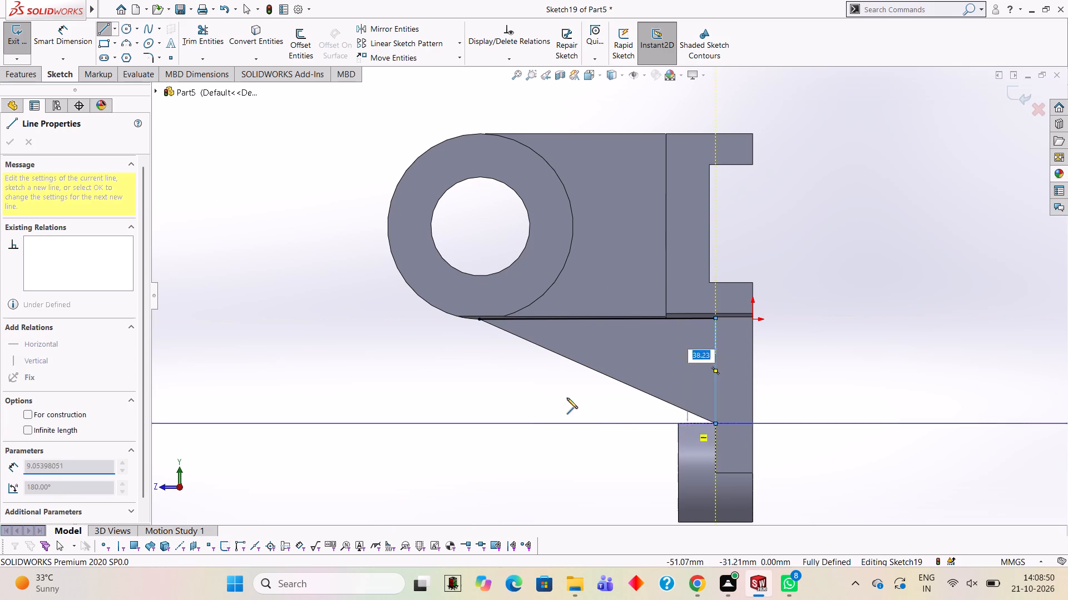
click(477, 320)
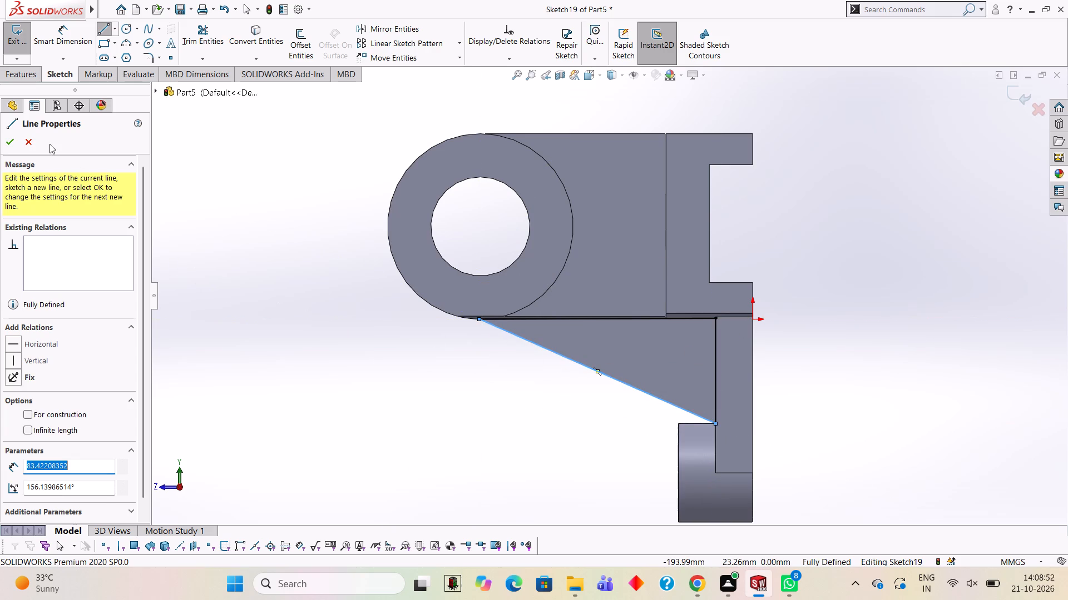
click(12, 146)
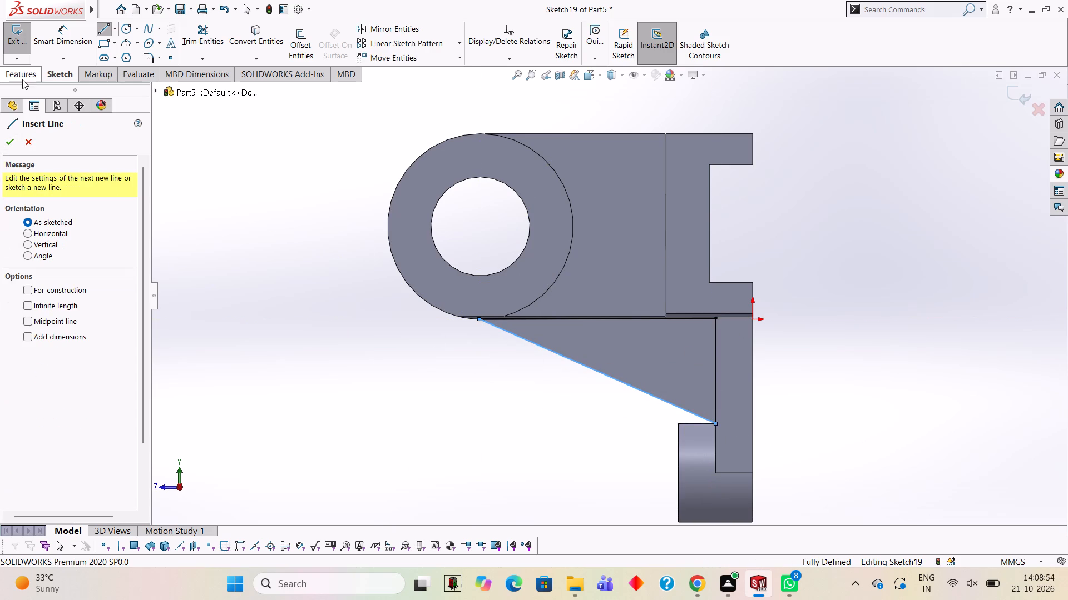
click(17, 146)
Cut-extrude the traced triangle 12 mm blind into the rib from its side face.
click(34, 83)
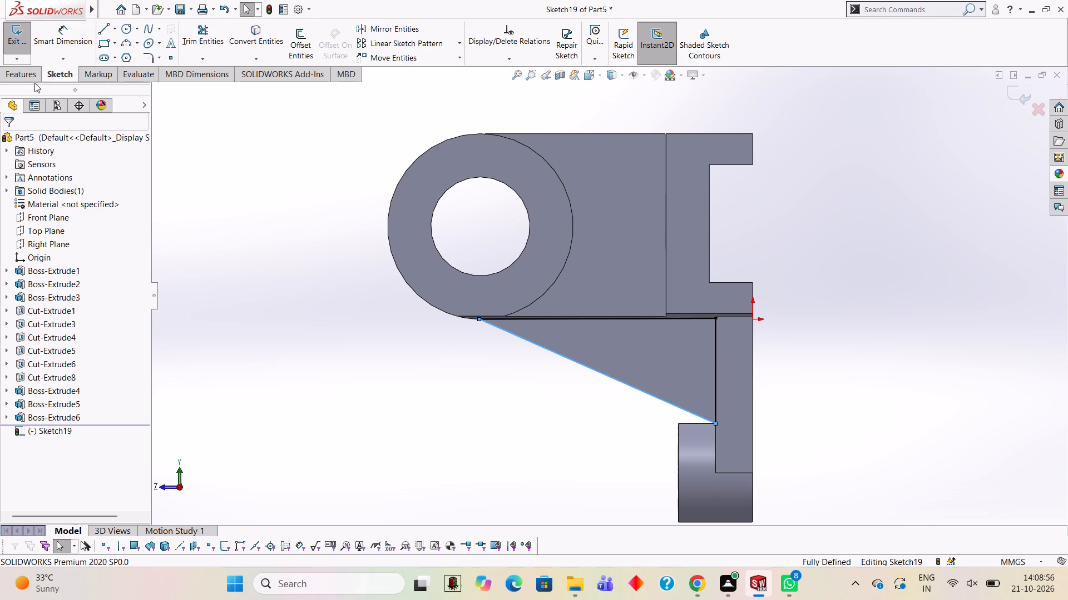
click(36, 72)
click(199, 51)
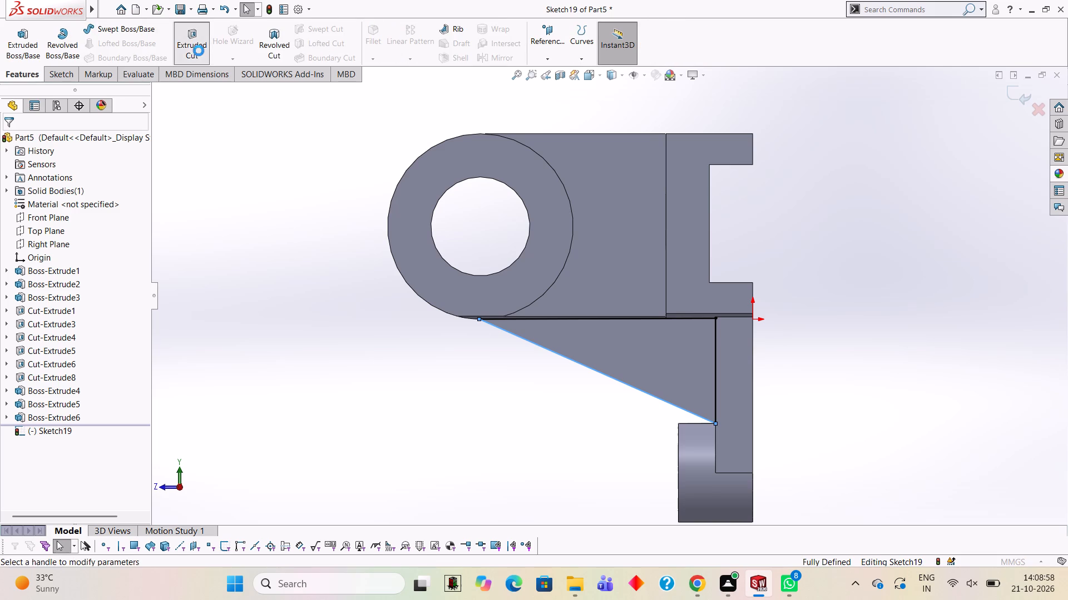
middle_drag(348, 206, 409, 242)
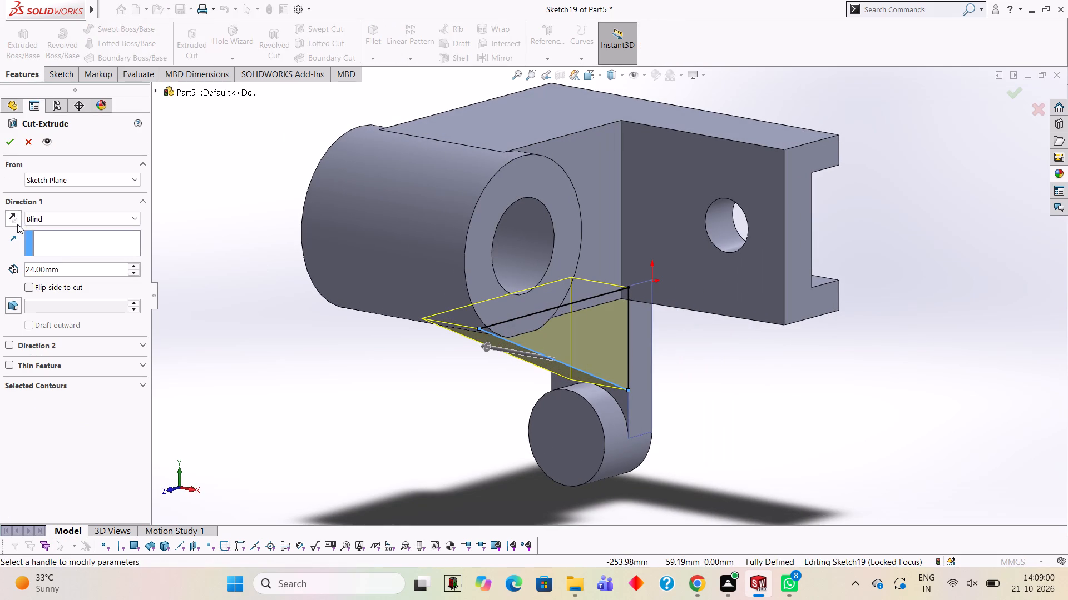
click(85, 271)
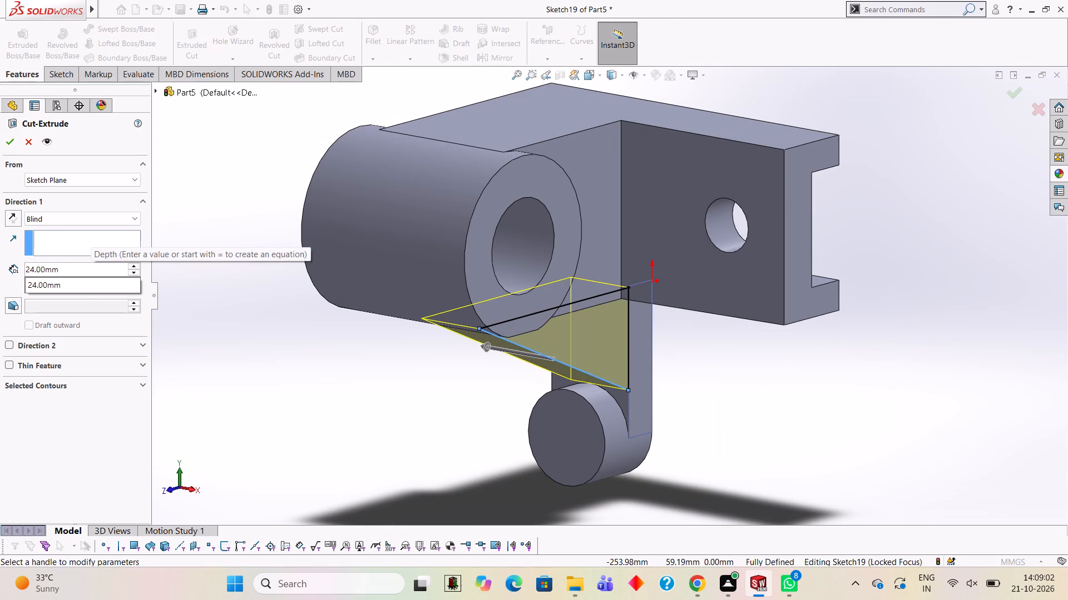
key(BackSpace)
key(BackSpace)
key(BackSpace)
key(BackSpace)
key(BackSpace)
key(BackSpace)
key(BackSpace)
key(BackSpace)
key(BackSpace)
key(BackSpace)
key(BackSpace)
key(BackSpace)
key(BackSpace)
key(BackSpace)
key(BackSpace)
text(12)
key(Return)
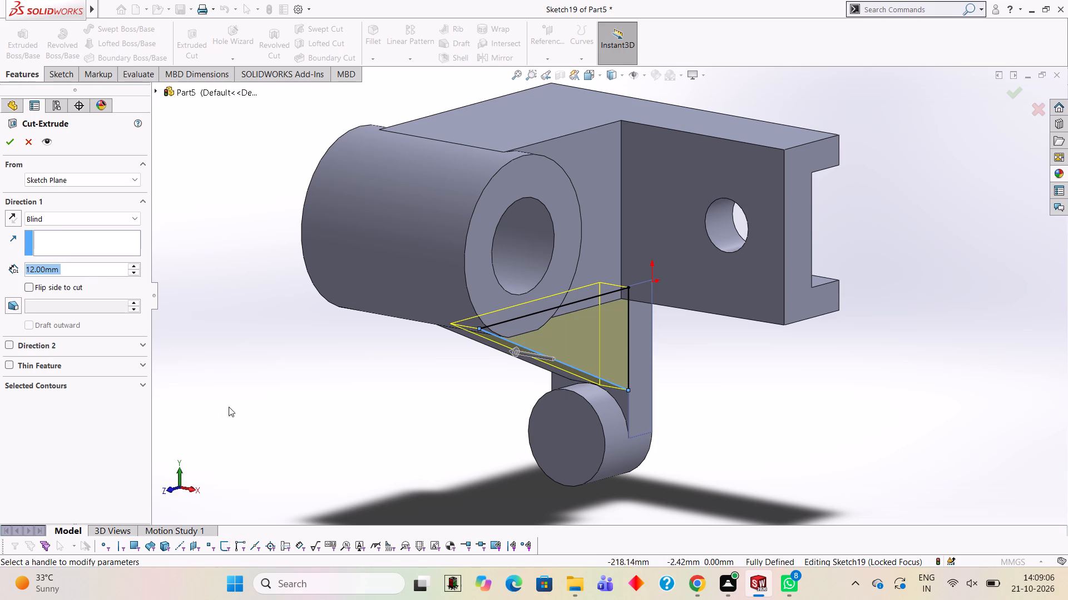
middle_drag(372, 396, 383, 291)
middle_drag(387, 294, 436, 316)
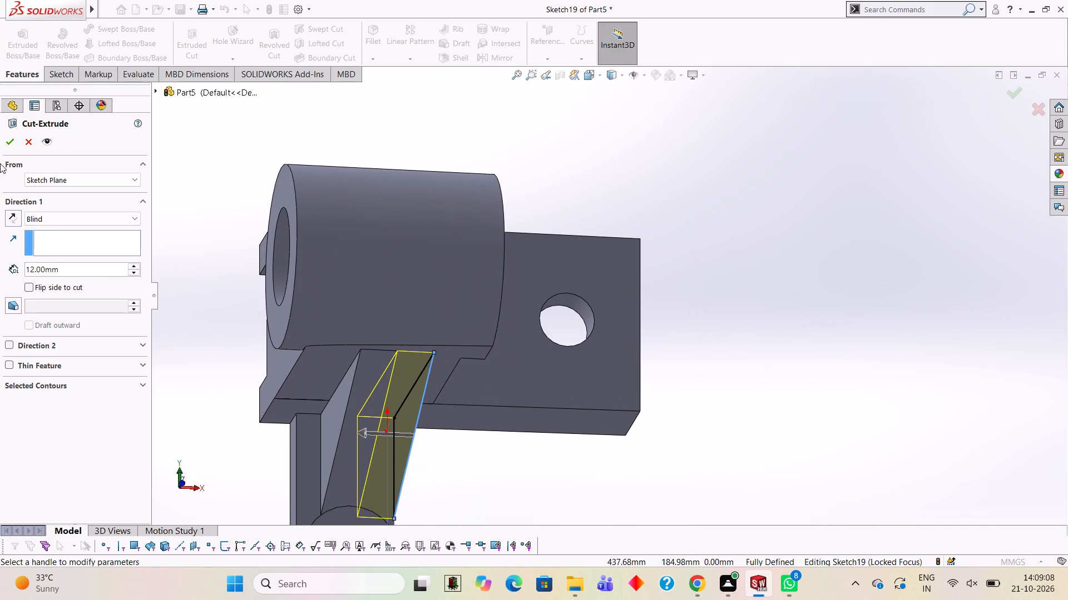
click(14, 143)
click(207, 177)
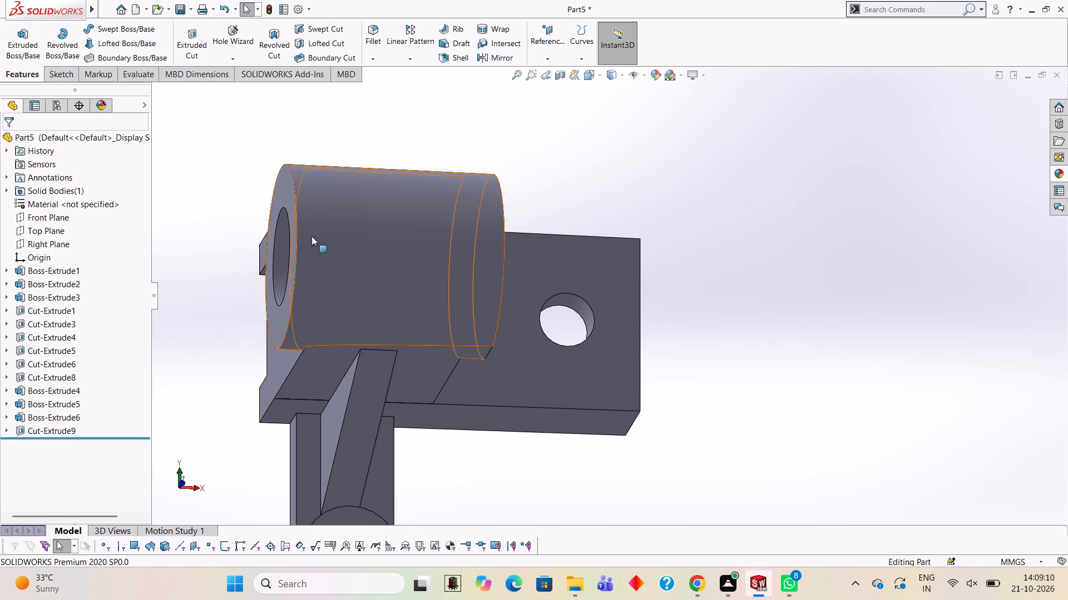
scroll(329, 250, up, 4)
middle_drag(469, 301, 471, 266)
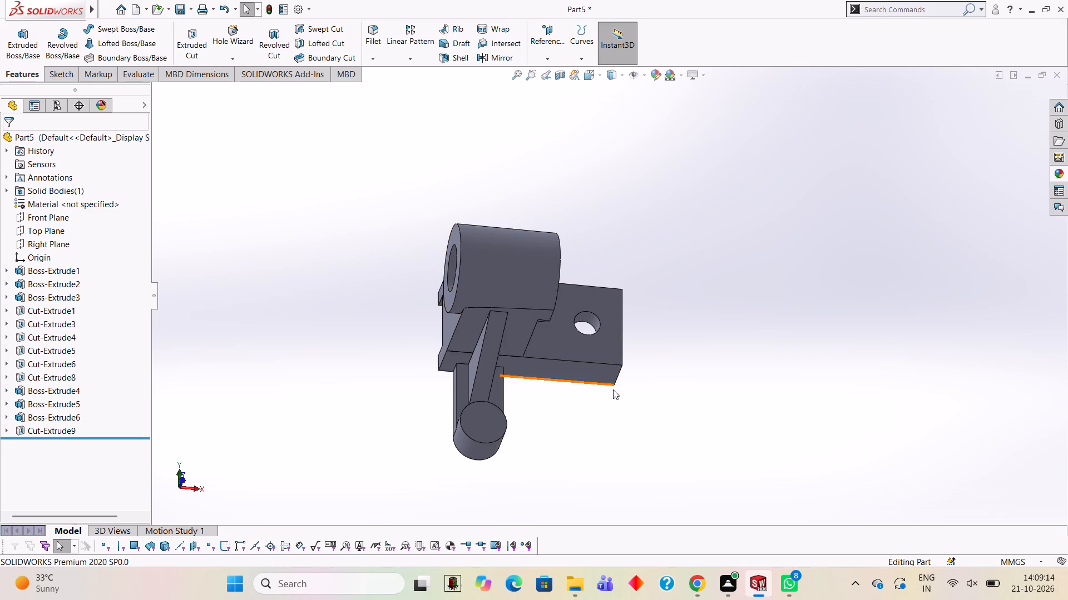
Examine the narrowed triangular rib and how it meets the boss, the tab and the circular pad from several angles.
scroll(496, 303, up, 1)
scroll(531, 356, up, 1)
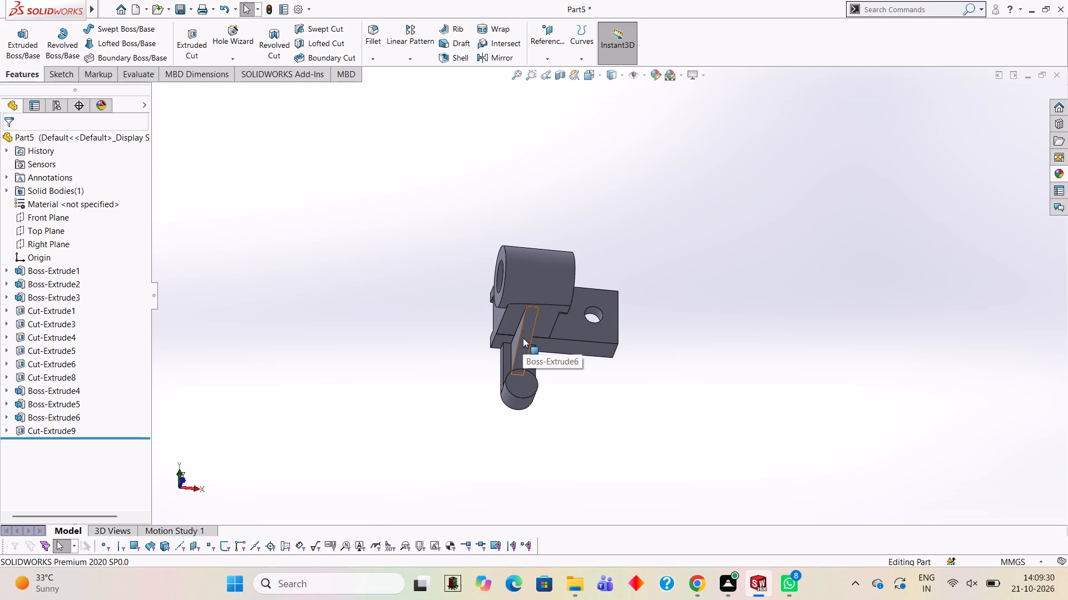
scroll(577, 351, down, 3)
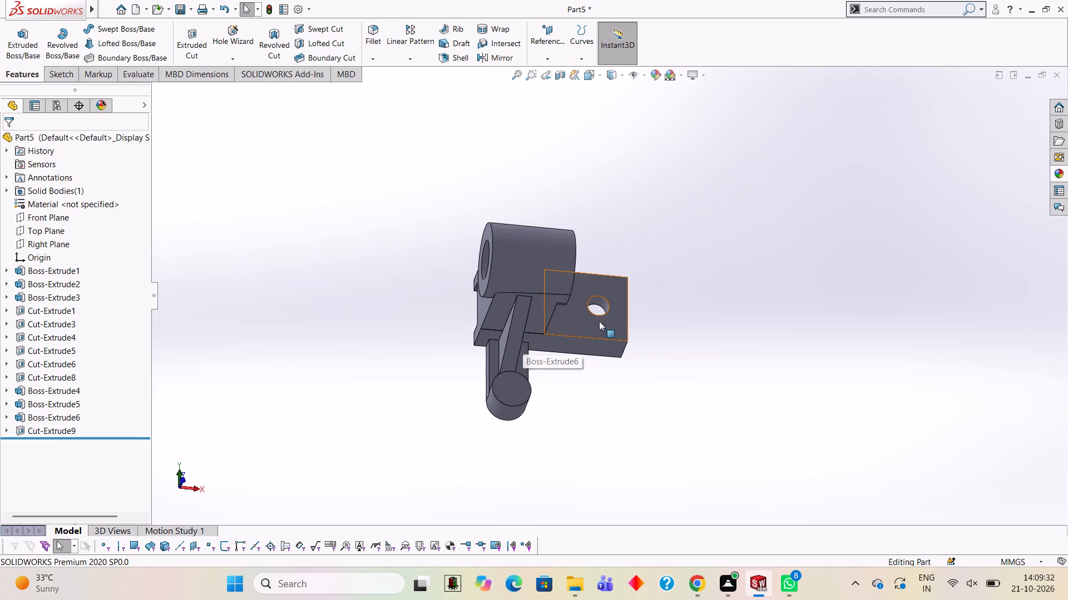
key(Escape)
middle_drag(665, 336, 626, 341)
scroll(563, 323, down, 4)
middle_drag(610, 372, 624, 379)
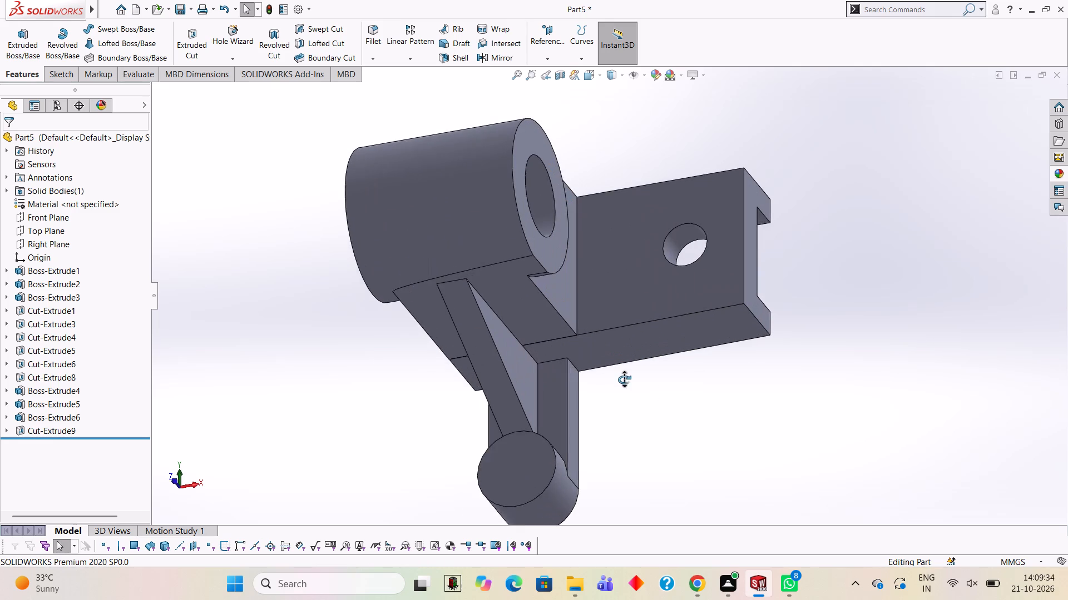
middle_drag(624, 379, 618, 377)
scroll(618, 377, down, 4)
scroll(571, 286, up, 3)
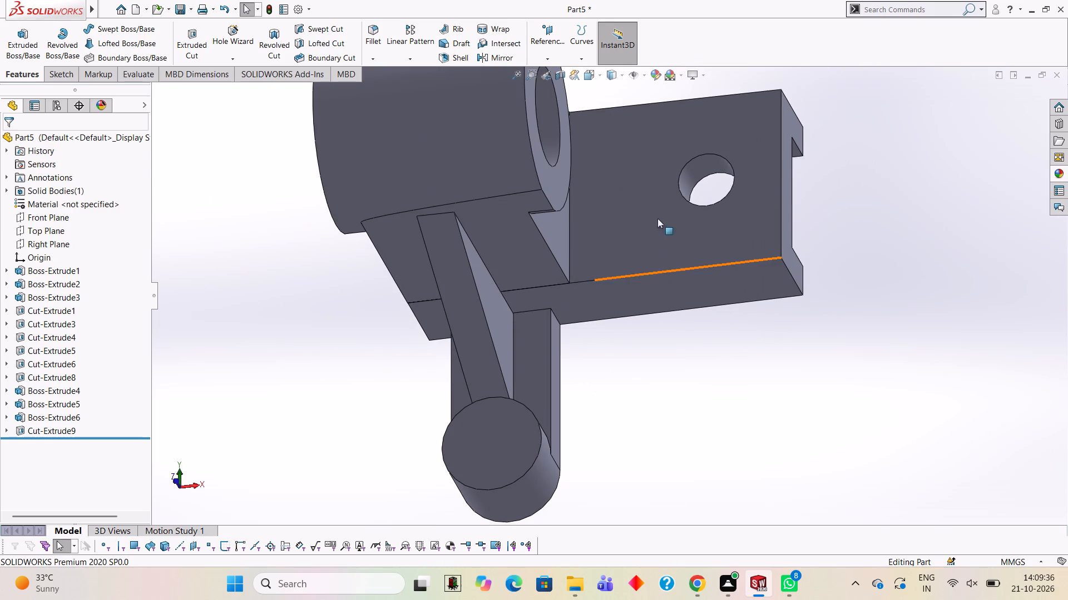
middle_drag(566, 277, 576, 281)
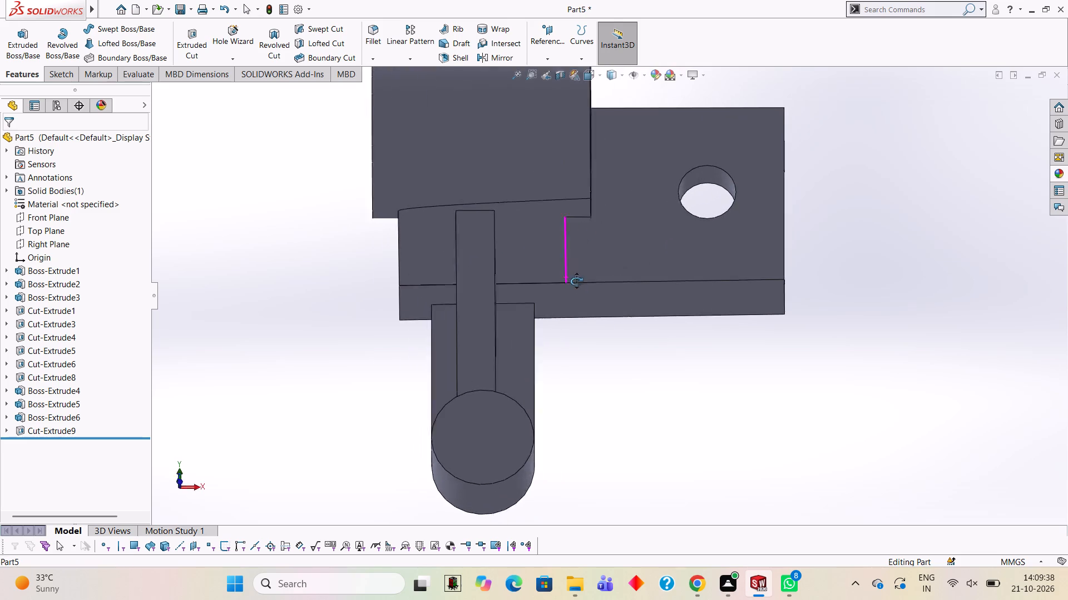
middle_drag(576, 281, 584, 284)
middle_drag(523, 283, 516, 279)
scroll(543, 246, down, 3)
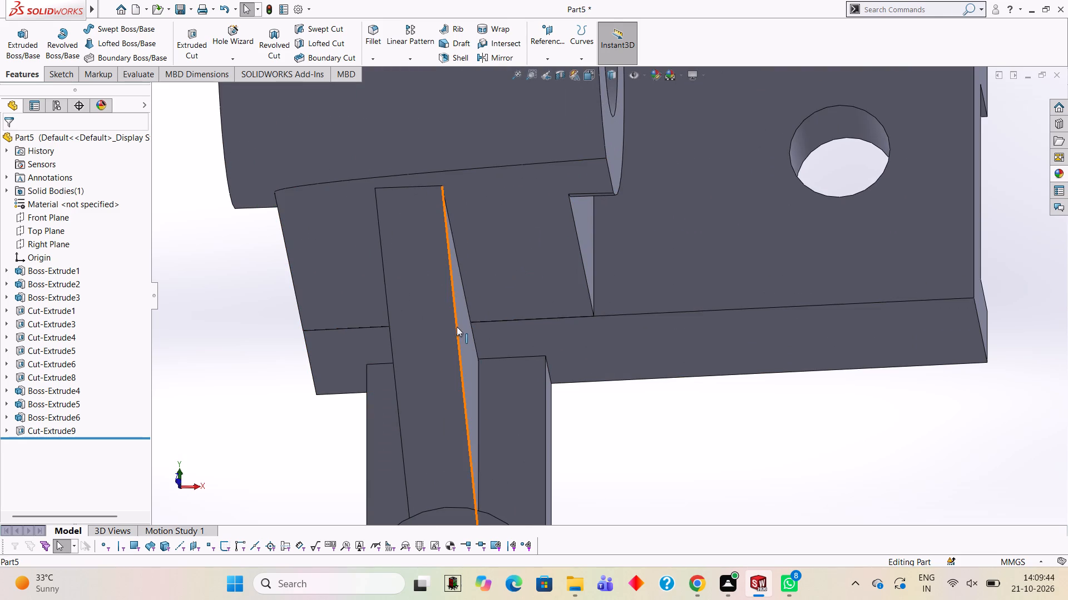
key(Escape)
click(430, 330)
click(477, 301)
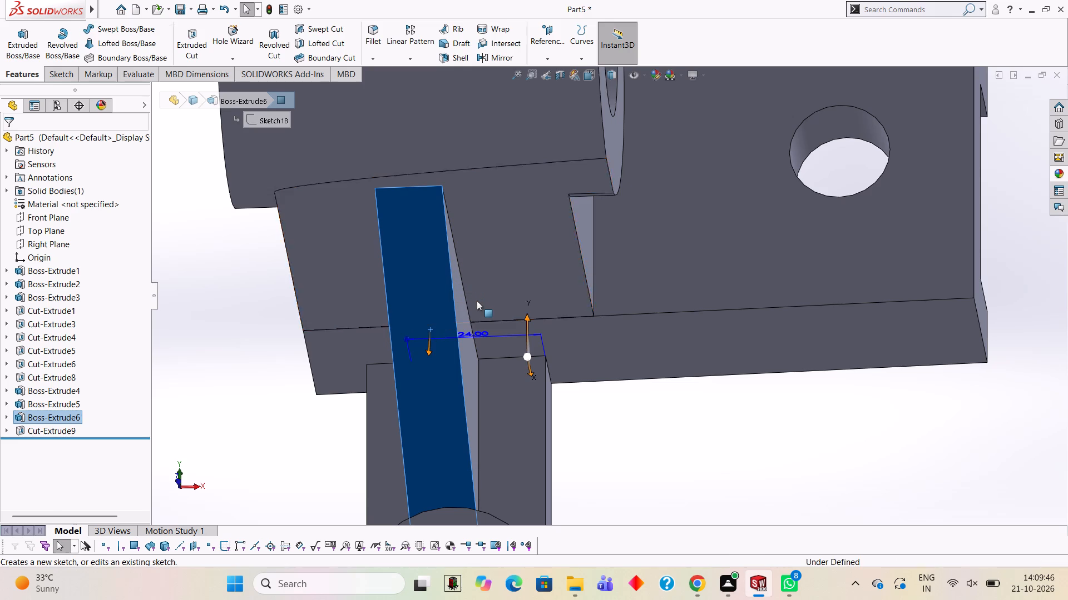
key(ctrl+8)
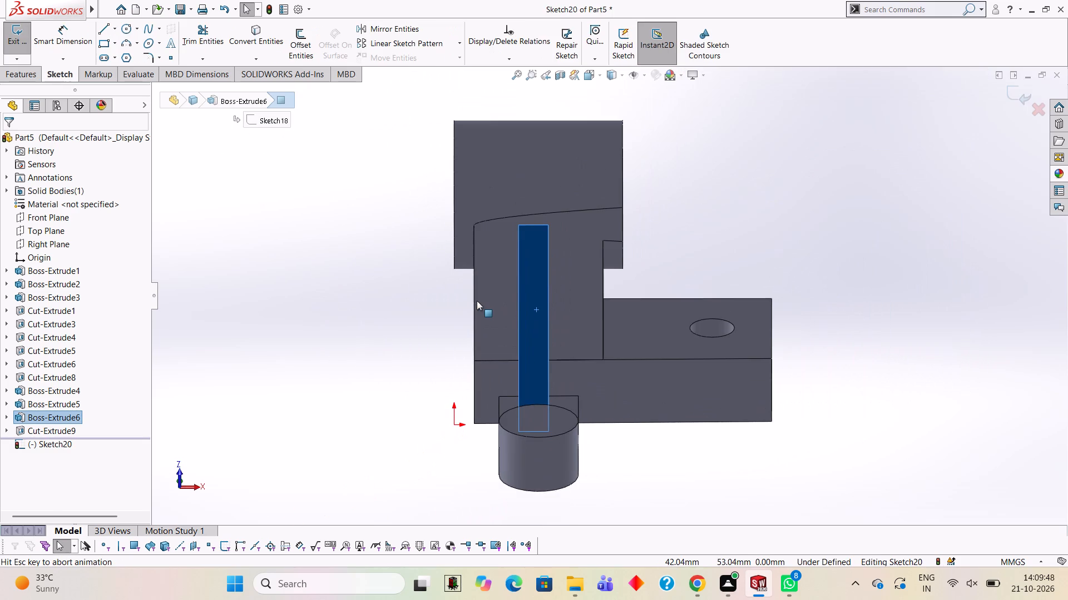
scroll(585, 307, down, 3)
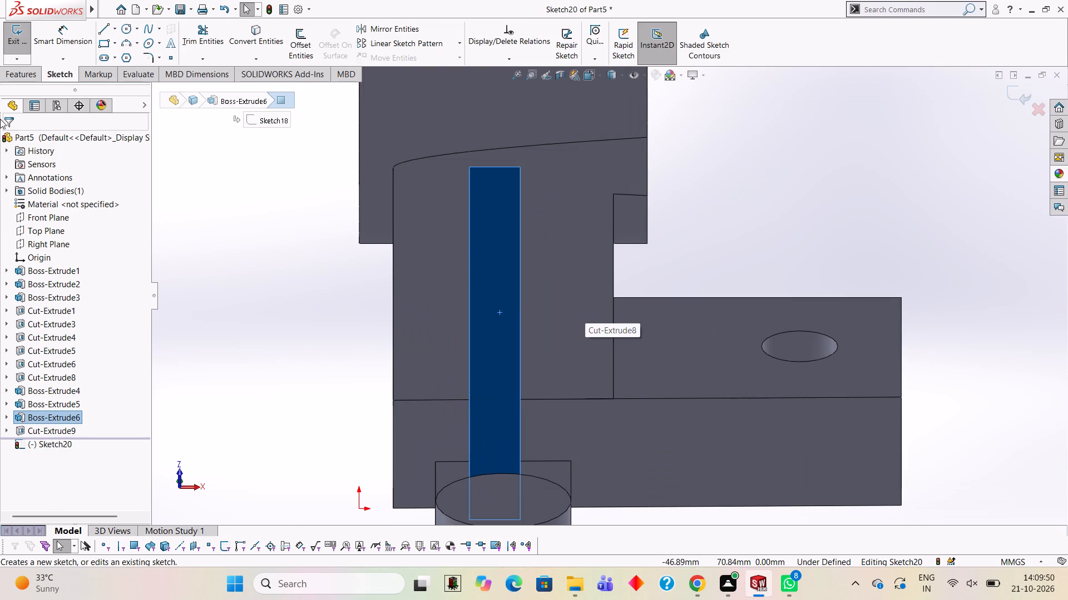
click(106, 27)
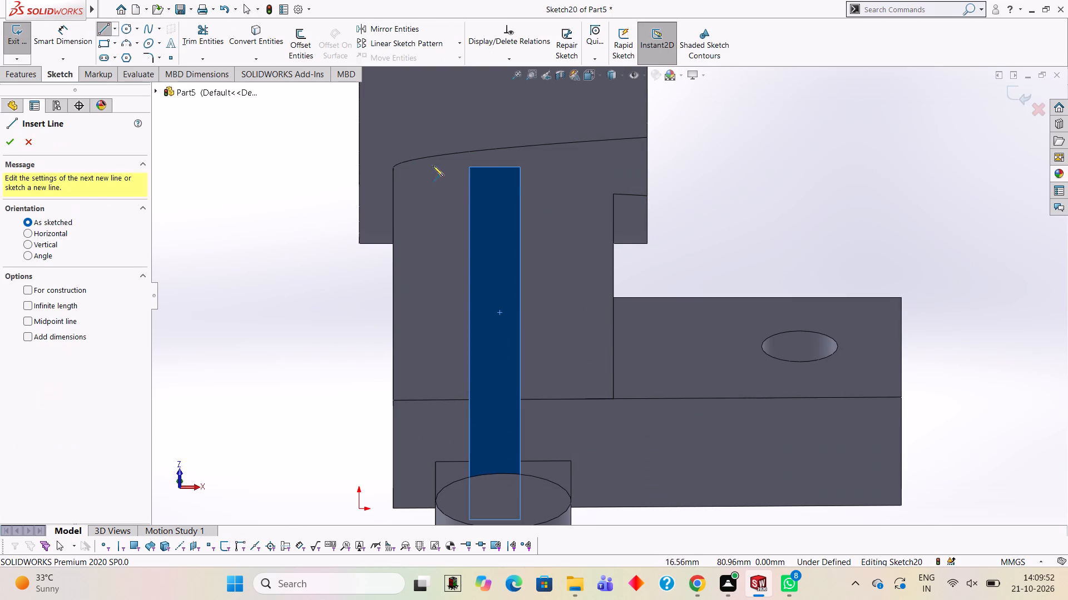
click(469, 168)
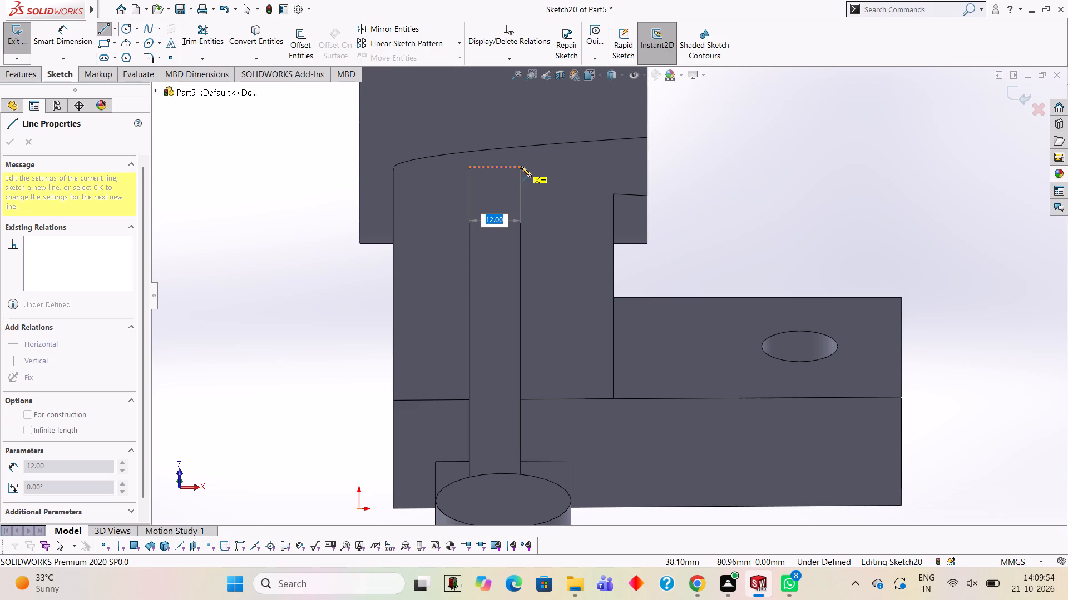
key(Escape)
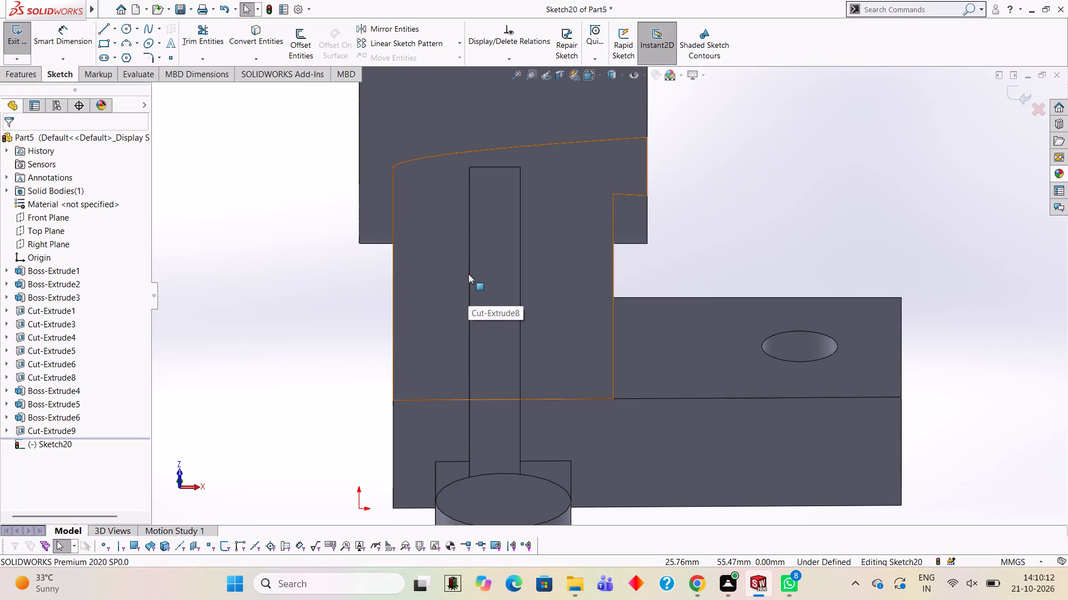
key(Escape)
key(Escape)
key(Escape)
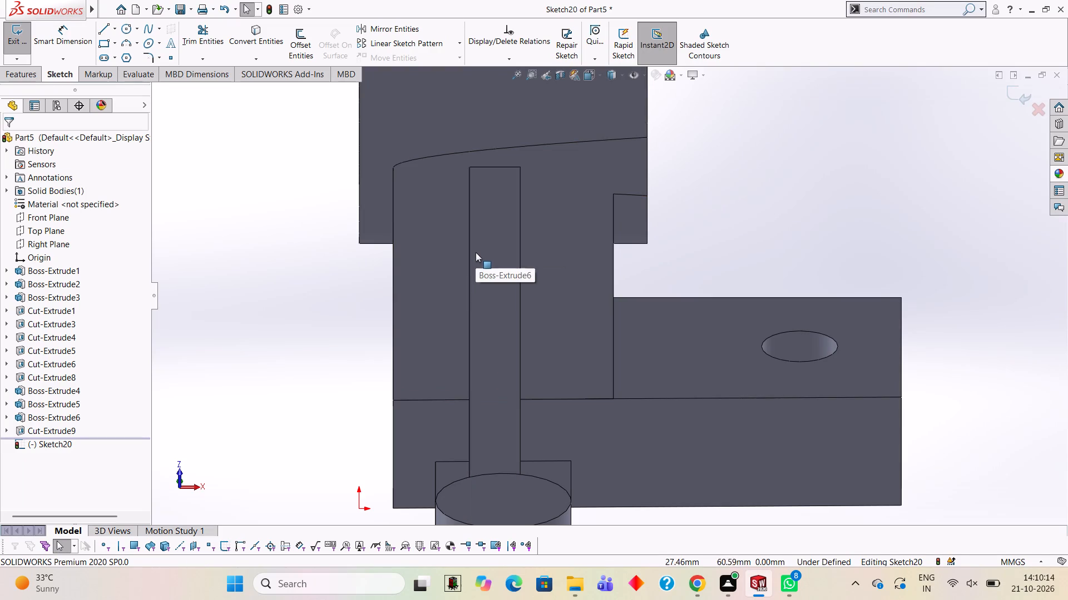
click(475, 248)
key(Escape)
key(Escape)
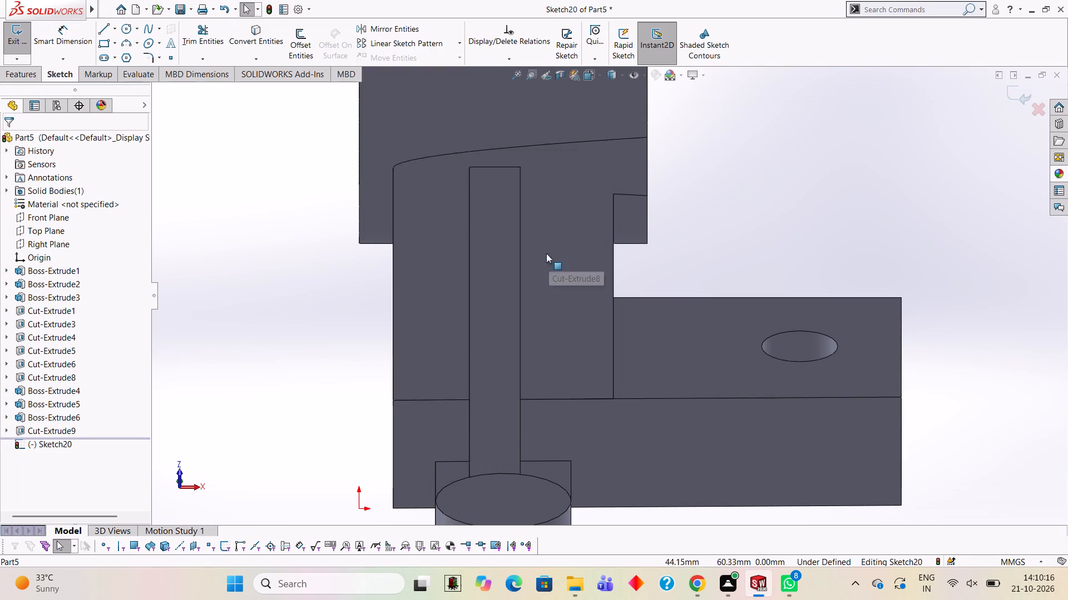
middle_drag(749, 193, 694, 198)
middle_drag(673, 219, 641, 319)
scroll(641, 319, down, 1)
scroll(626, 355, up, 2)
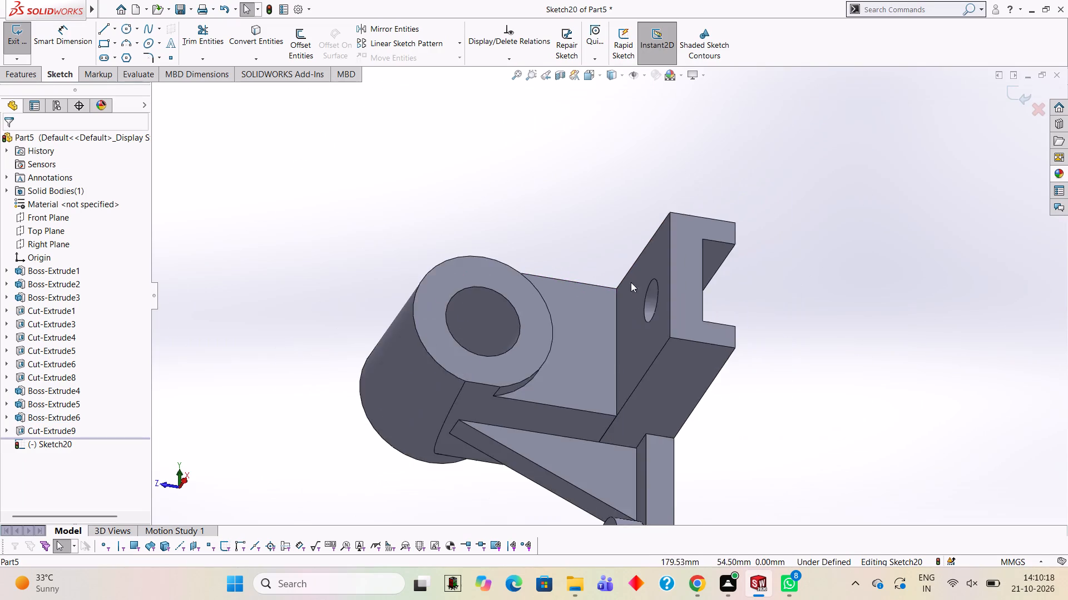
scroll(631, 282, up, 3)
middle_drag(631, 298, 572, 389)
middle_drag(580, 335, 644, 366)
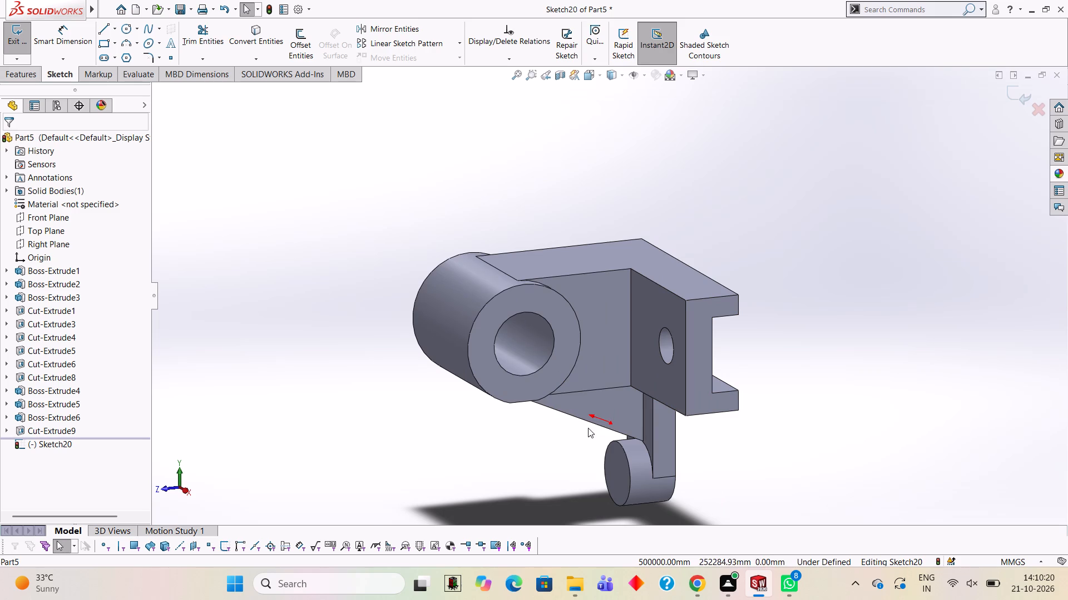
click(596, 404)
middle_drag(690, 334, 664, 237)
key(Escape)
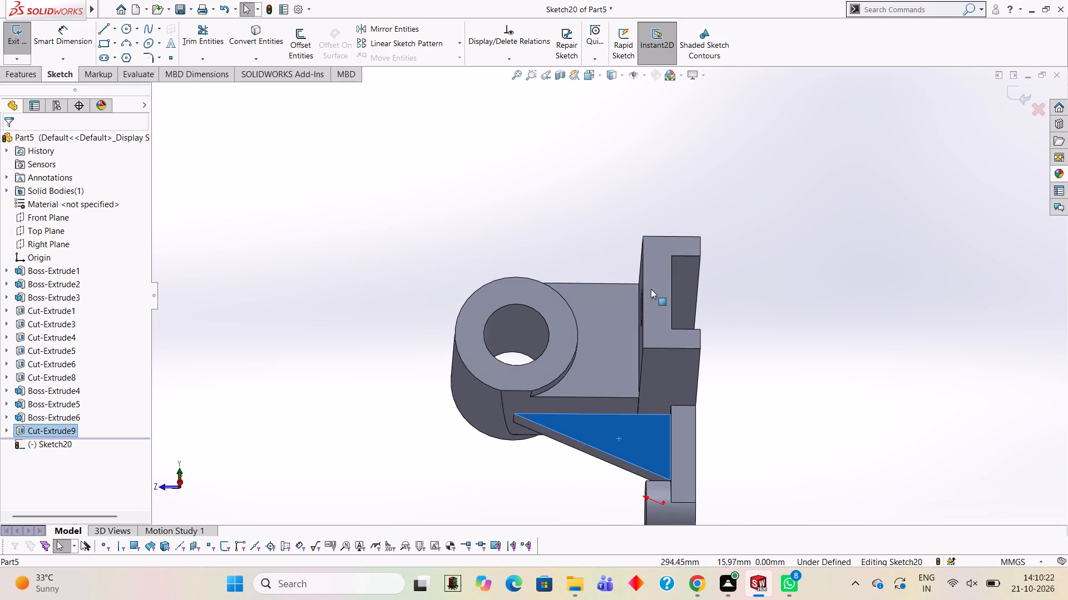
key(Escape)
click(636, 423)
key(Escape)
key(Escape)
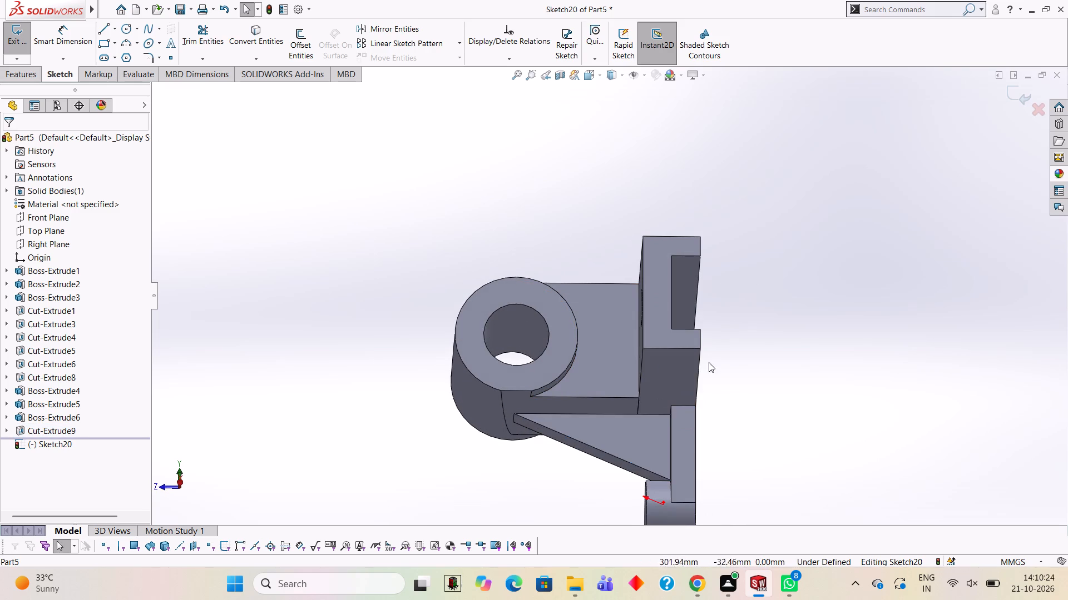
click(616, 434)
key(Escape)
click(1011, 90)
On the triangular side face left by the previous rib cut, sketch the face's outline with three lines through its corners.
click(589, 434)
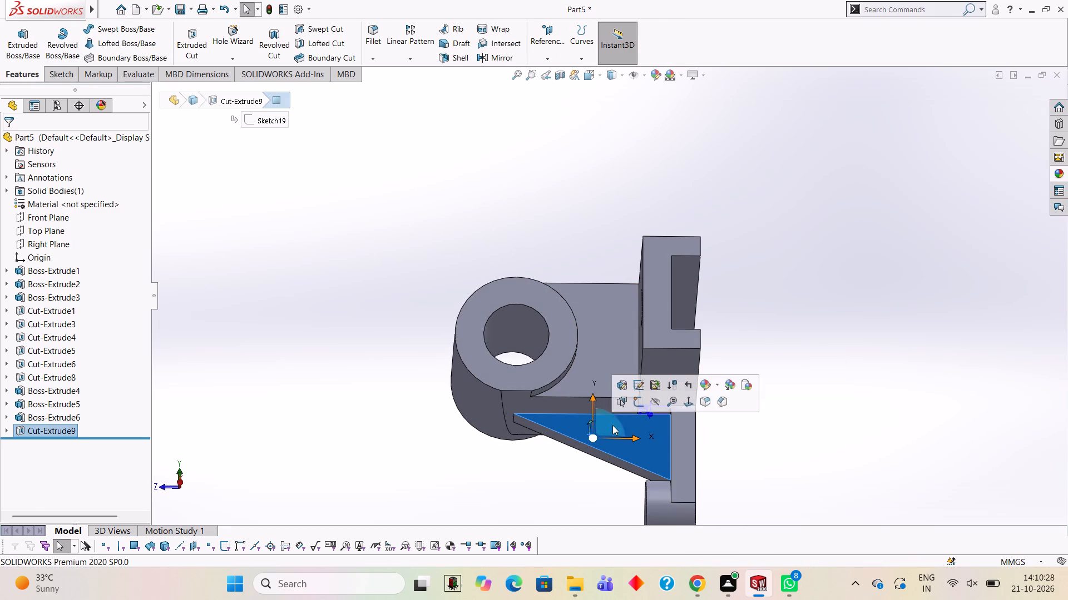
click(643, 405)
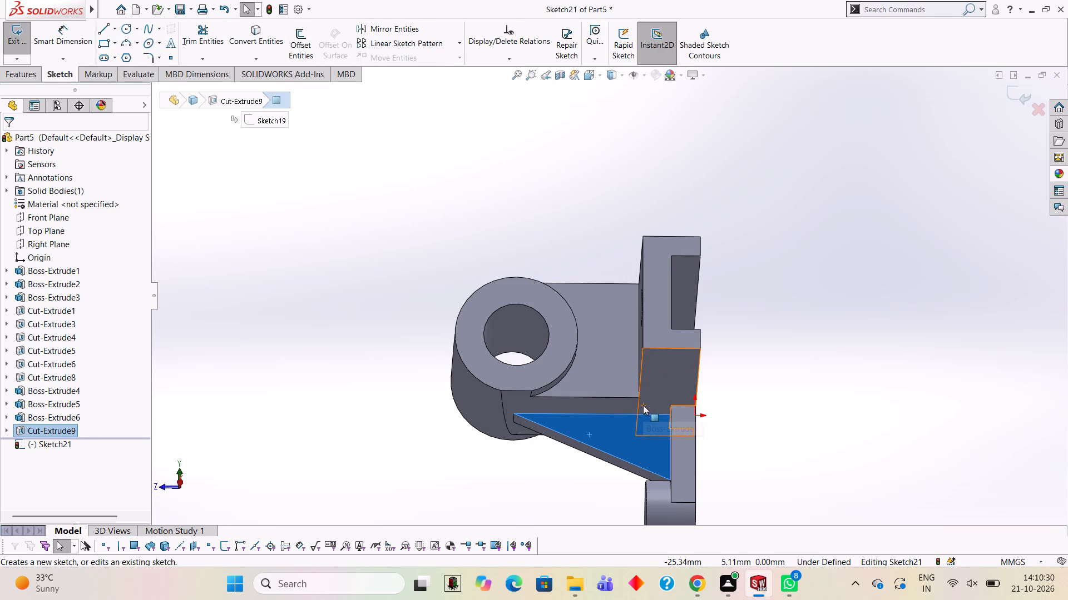
key(ctrl+8)
scroll(761, 259, down, 2)
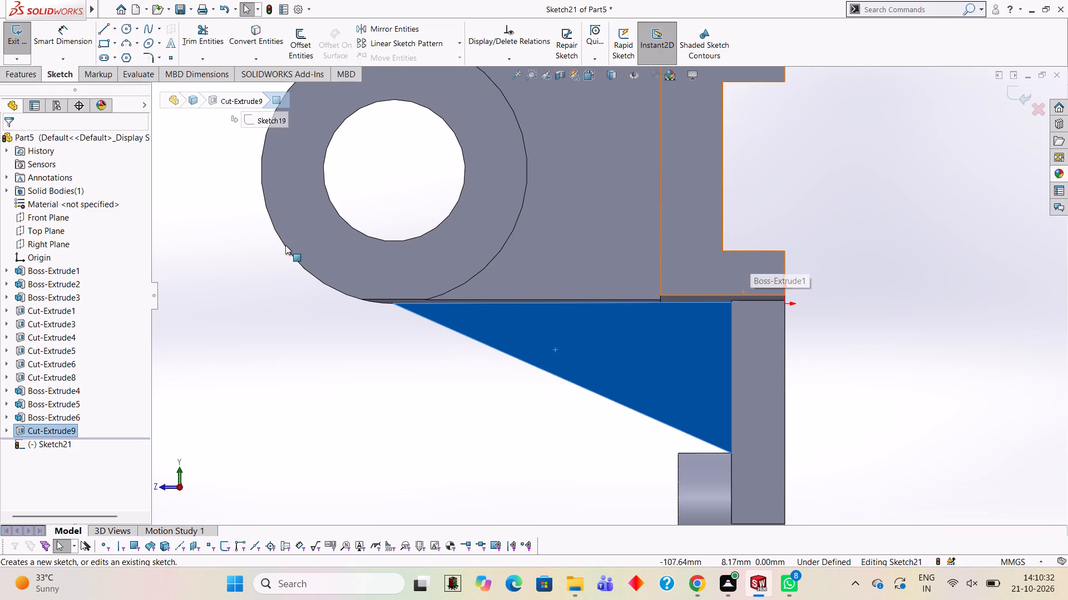
click(107, 31)
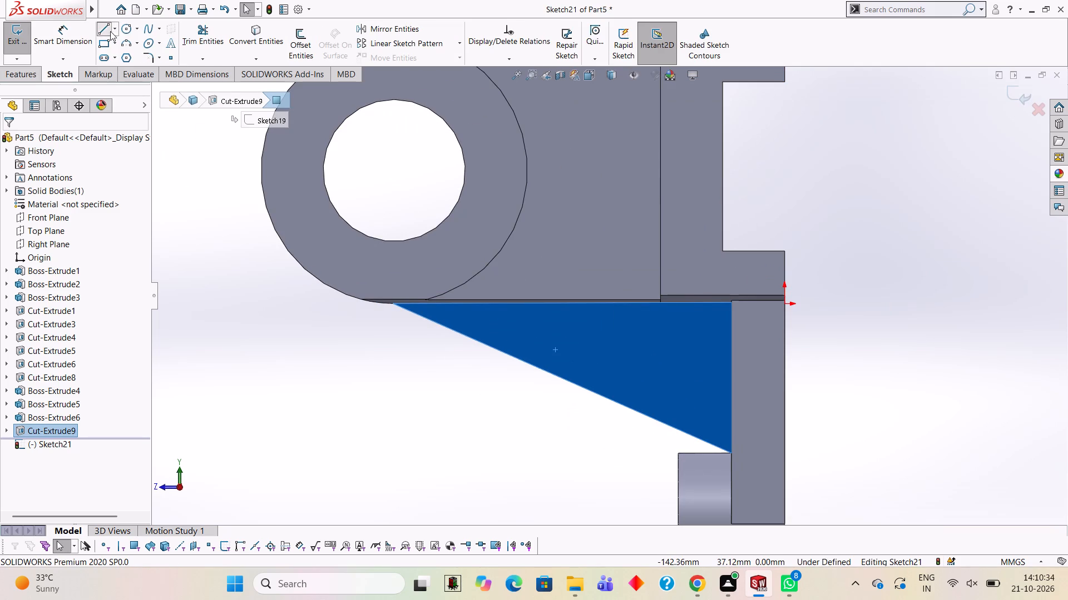
click(392, 303)
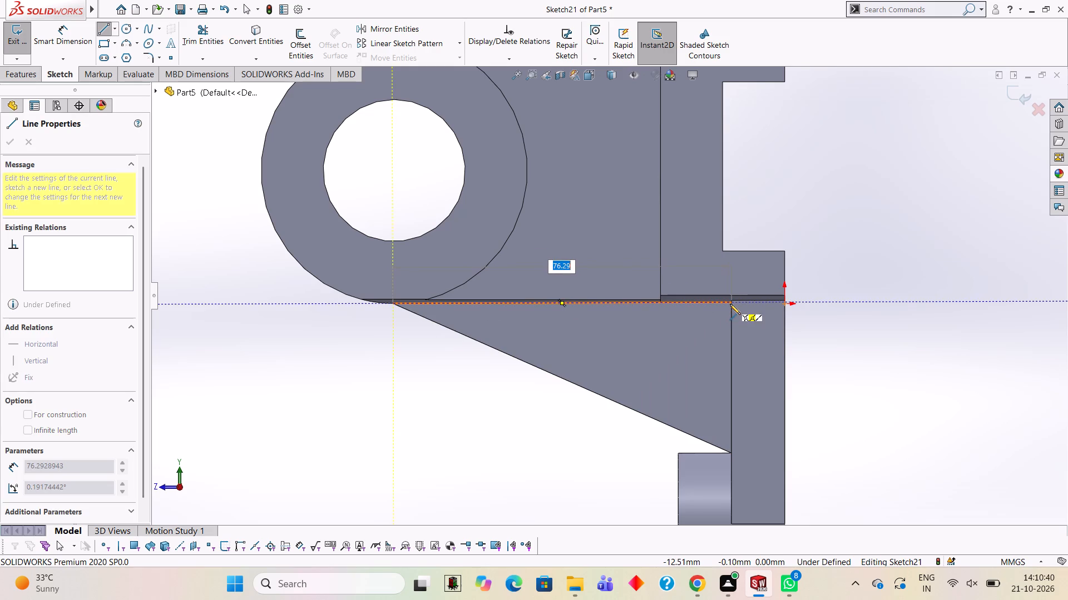
click(731, 303)
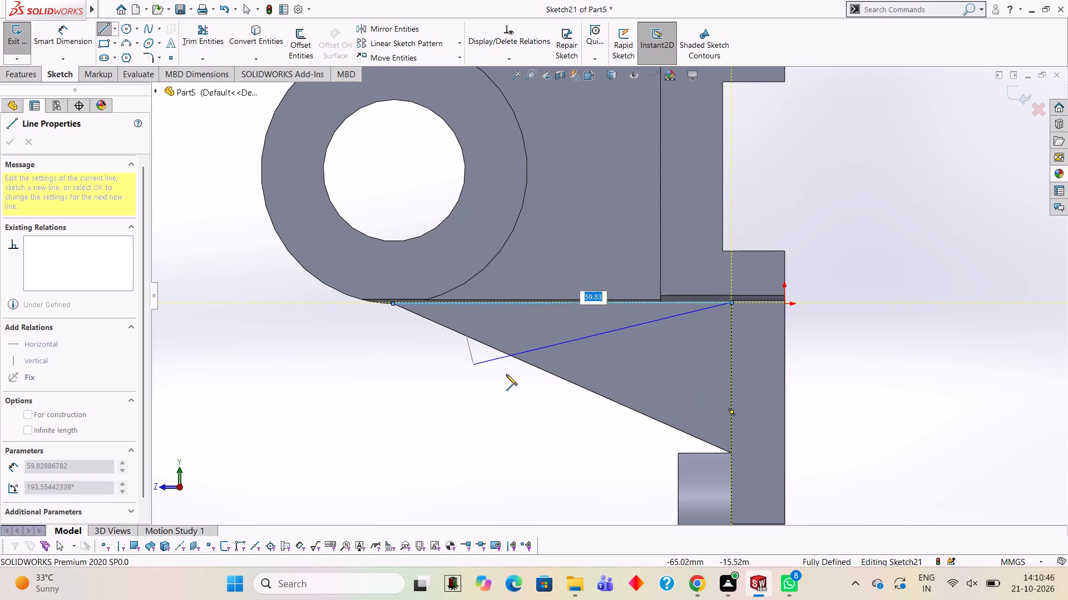
click(730, 454)
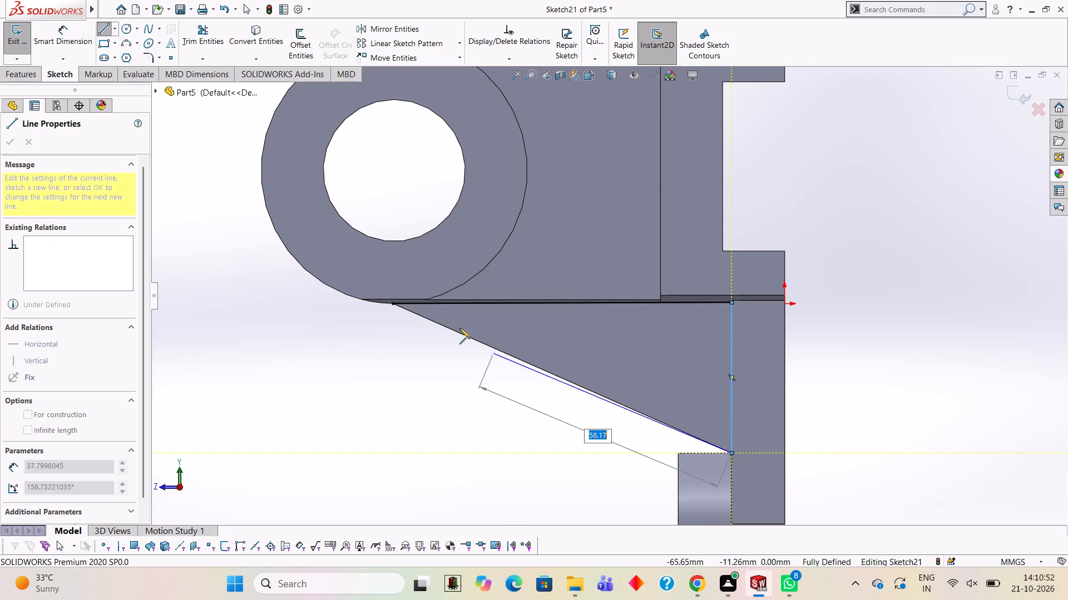
click(393, 302)
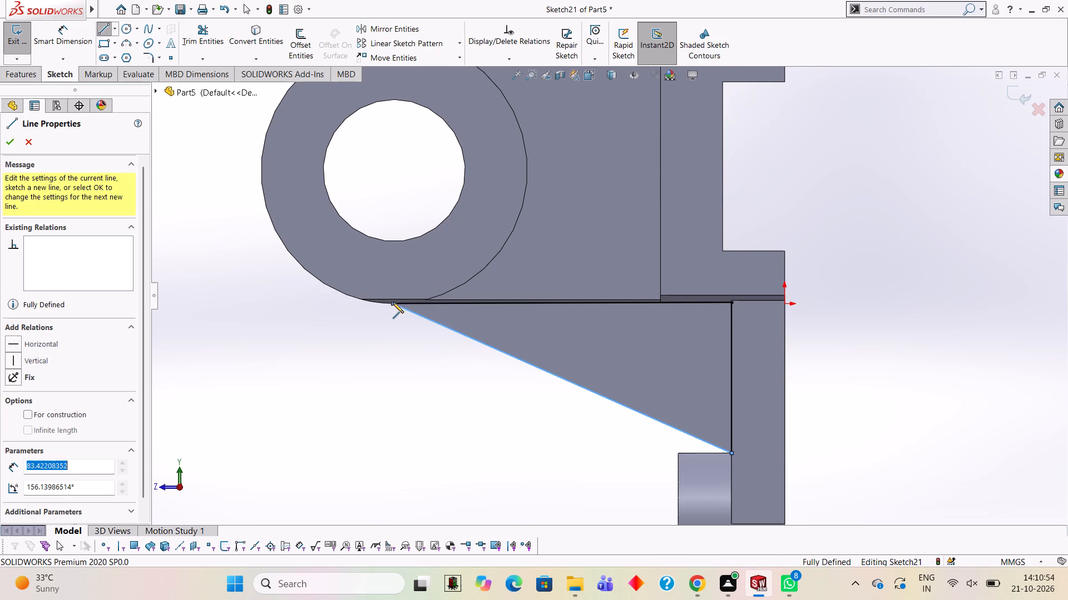
key(Escape)
middle_drag(602, 305, 649, 332)
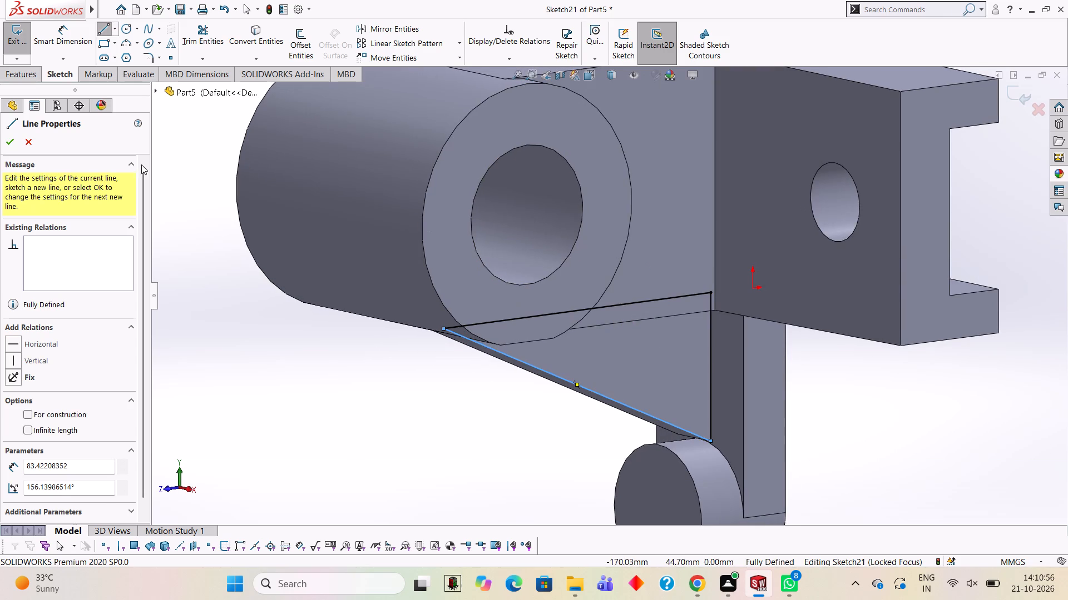
click(18, 139)
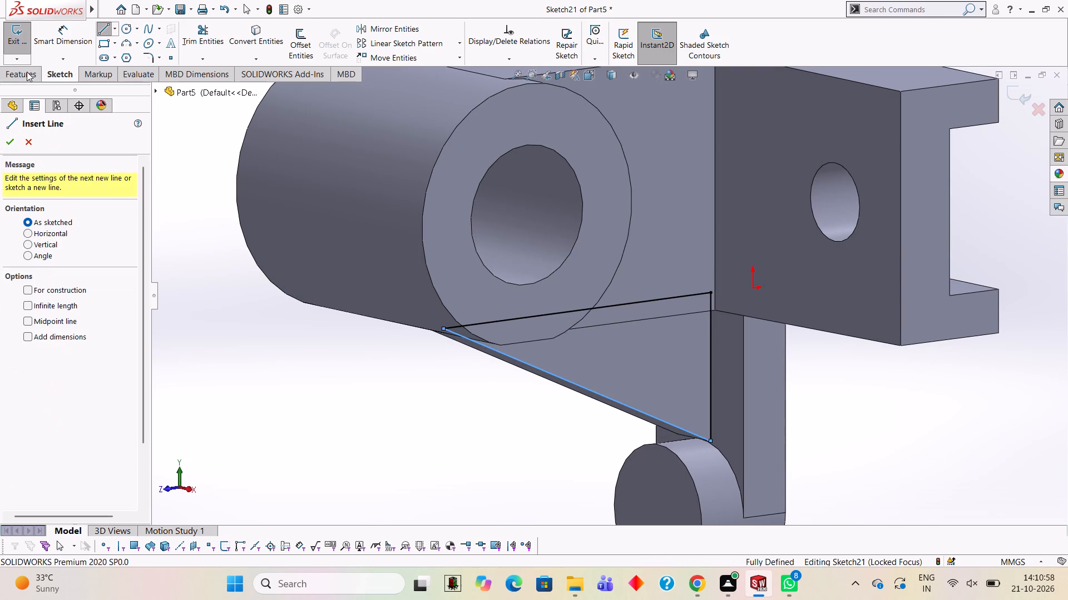
Cut-extrude the traced triangle 4 mm blind into the rib from its side face to narrow it further.
click(27, 68)
click(183, 41)
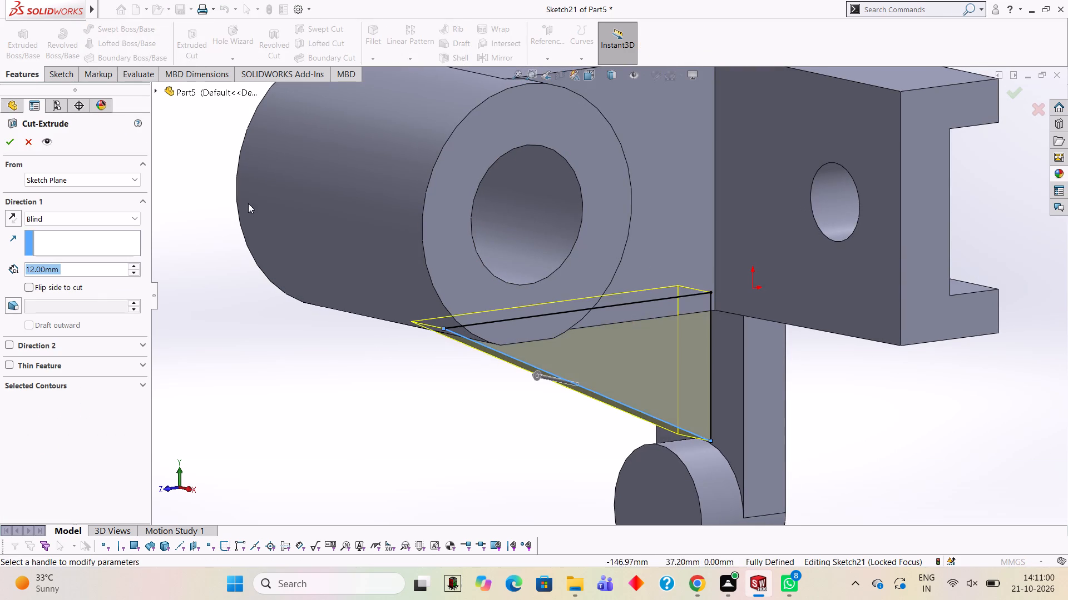
middle_drag(285, 247, 347, 221)
click(72, 276)
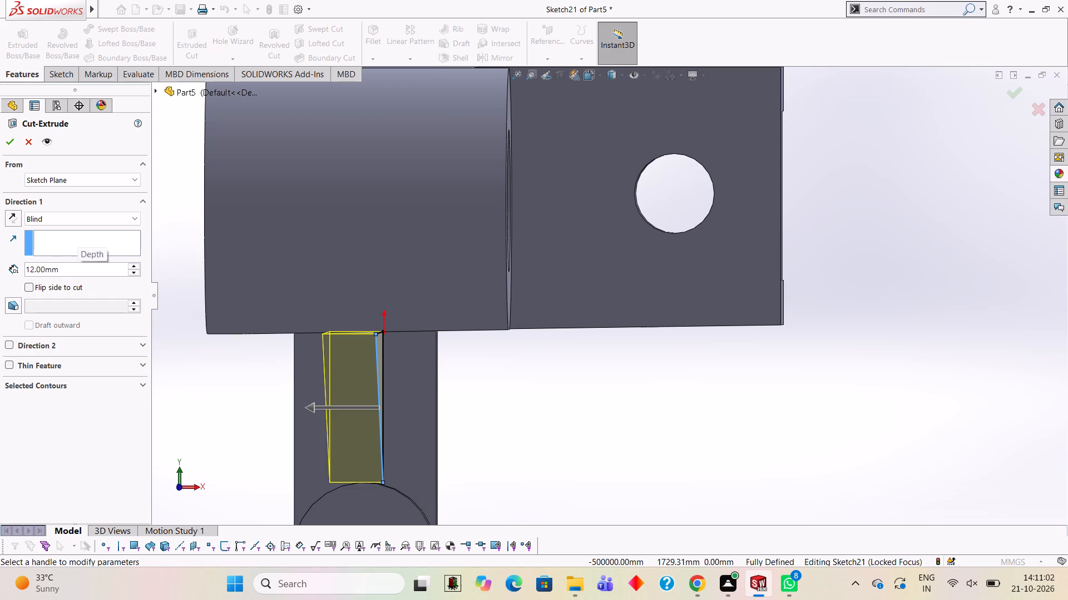
key(BackSpace)
key(BackSpace)
key(BackSpace)
key(BackSpace)
key(BackSpace)
key(BackSpace)
key(BackSpace)
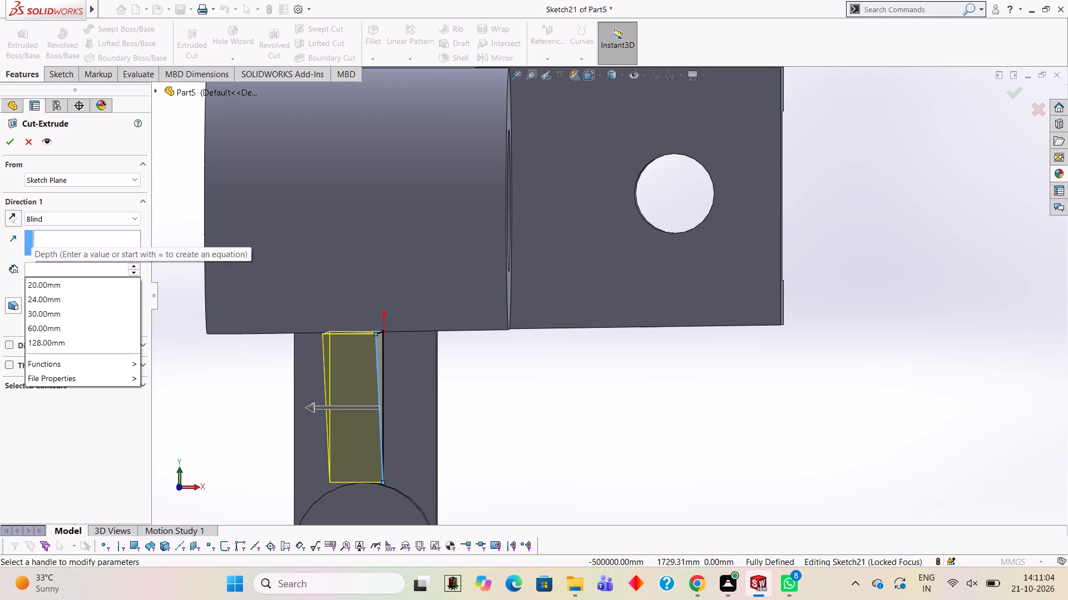
key(8)
key(Return)
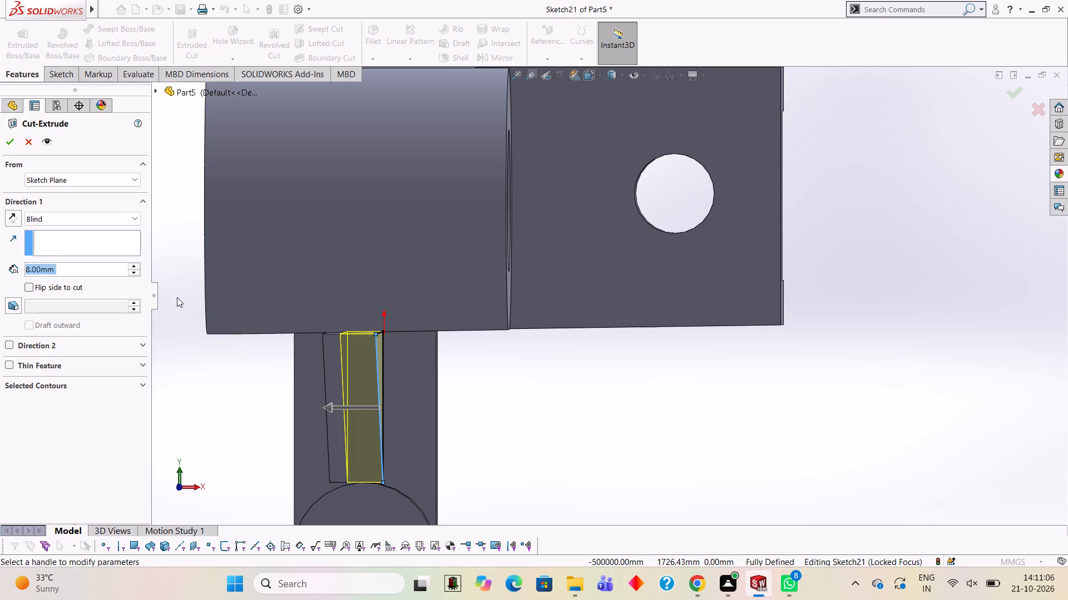
key(4)
key(Return)
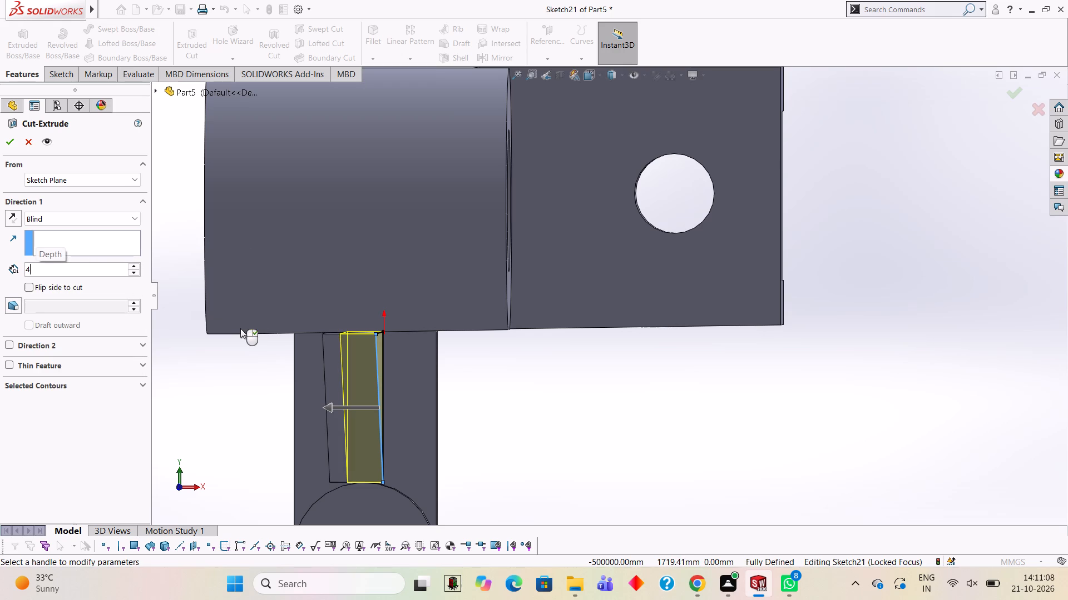
click(13, 149)
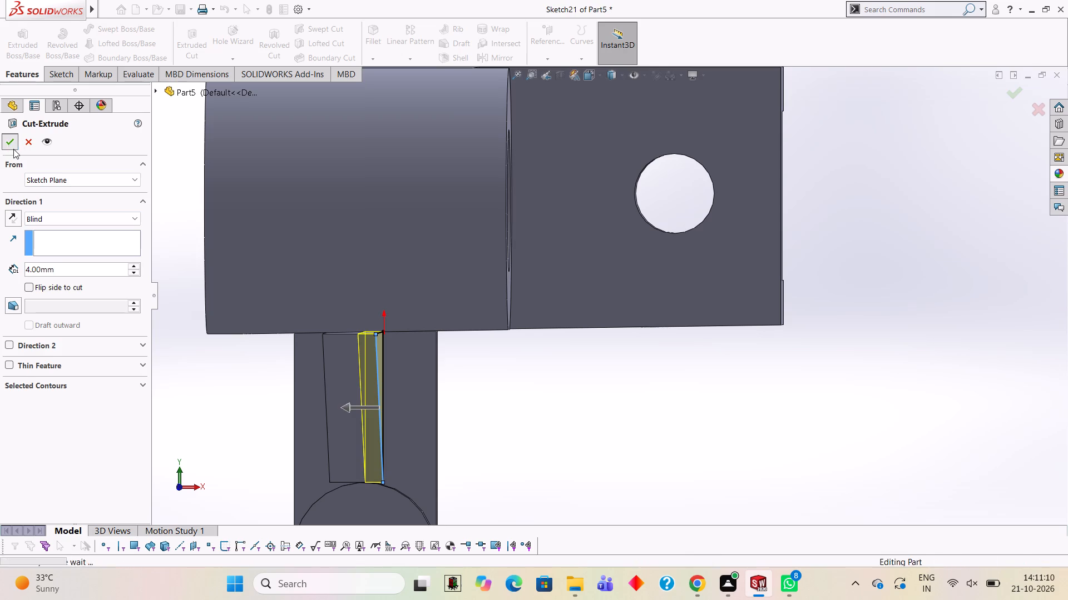
Open a new sketch on the rib's triangular side face opposite the previous cuts.
click(164, 174)
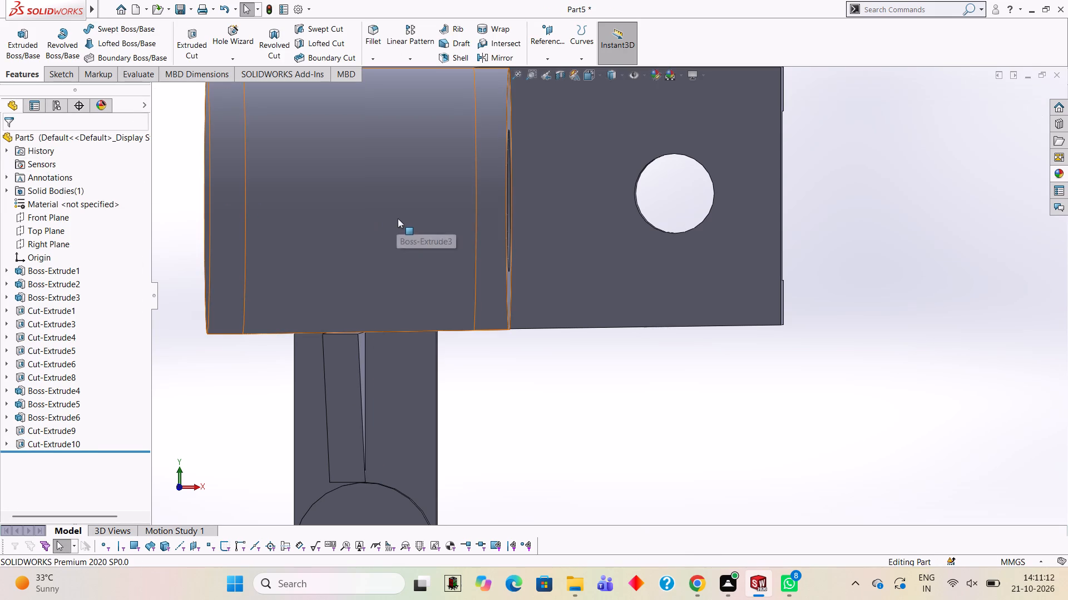
middle_drag(398, 218, 413, 225)
scroll(277, 254, up, 3)
middle_drag(329, 273, 391, 258)
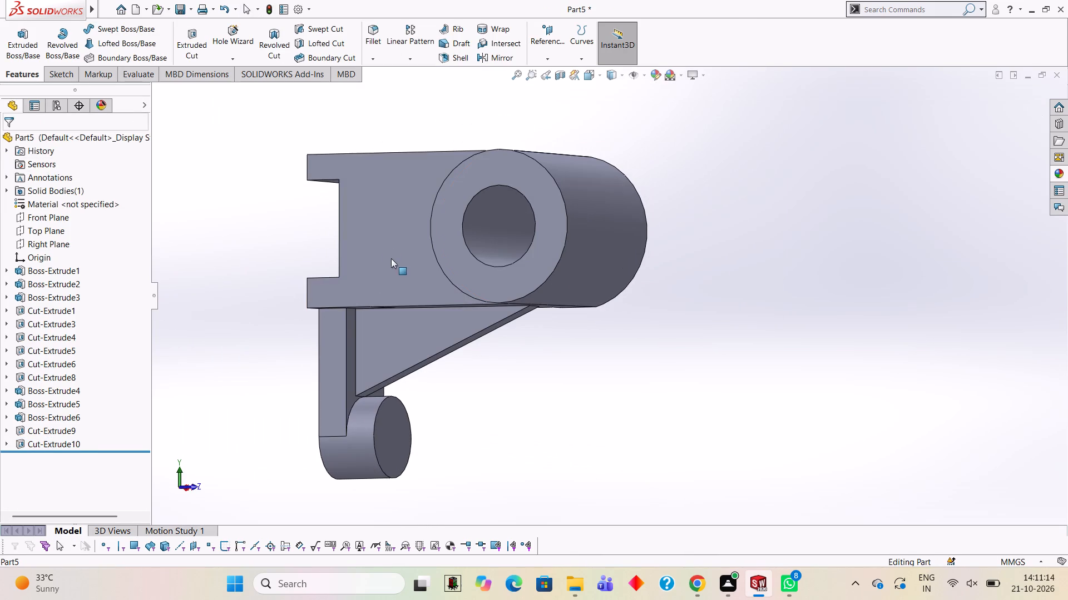
click(413, 315)
click(458, 287)
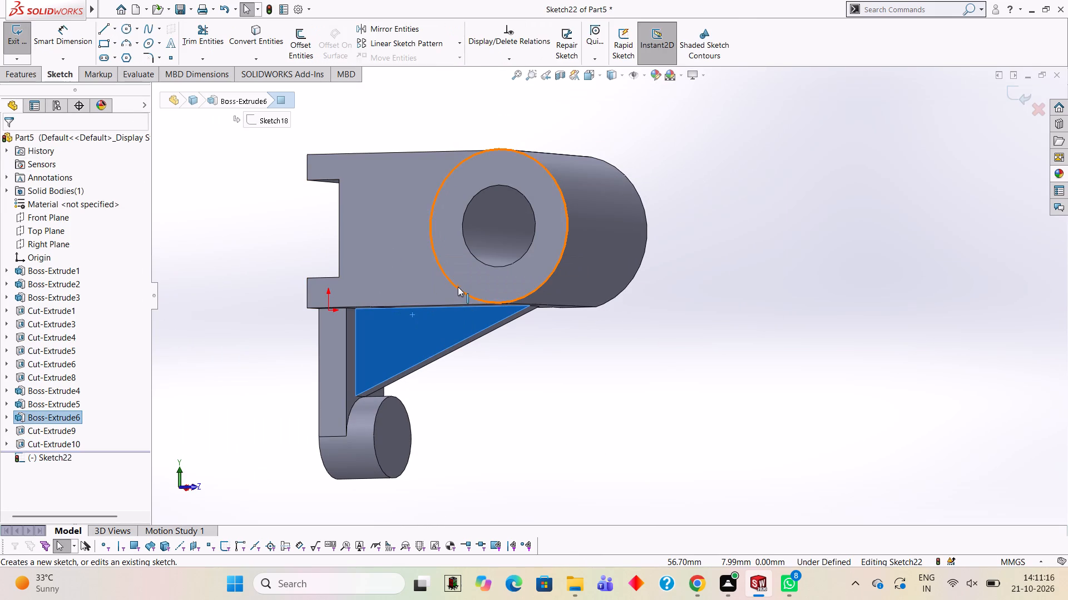
key(ctrl+8)
scroll(732, 279, up, 2)
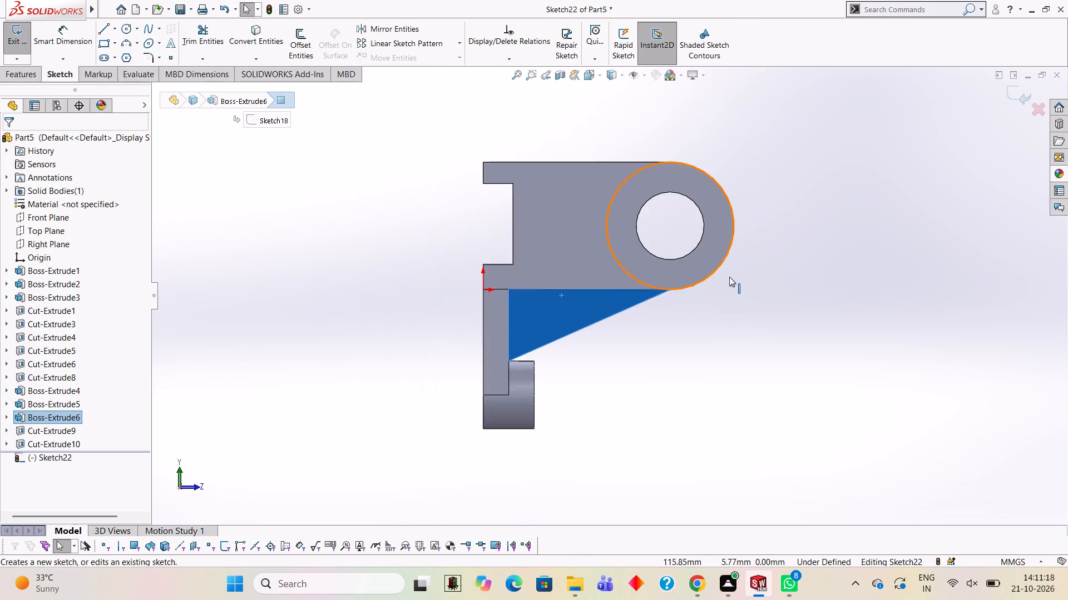
scroll(729, 277, down, 1)
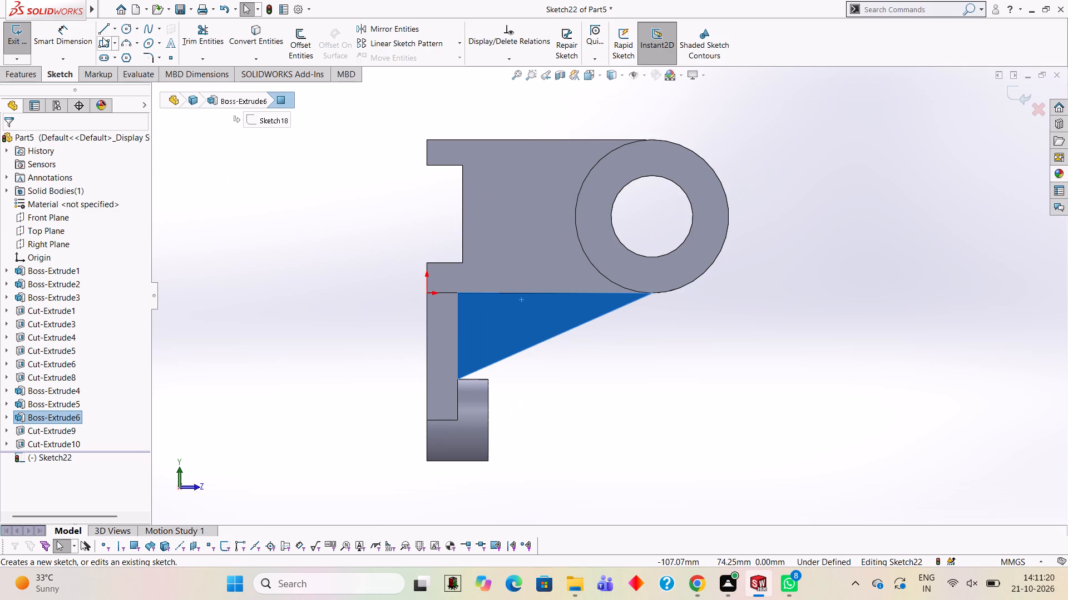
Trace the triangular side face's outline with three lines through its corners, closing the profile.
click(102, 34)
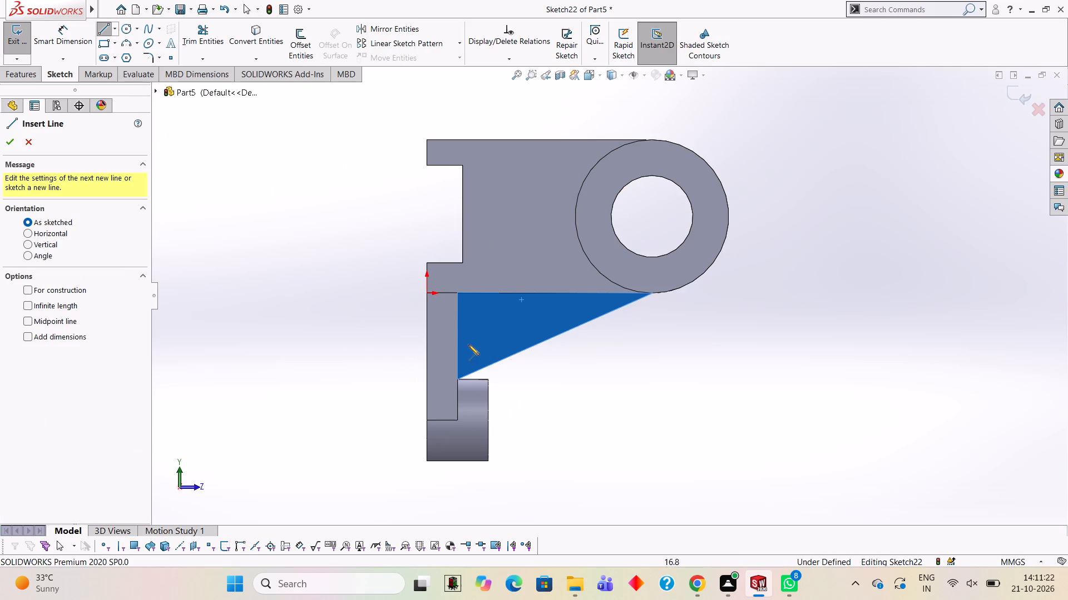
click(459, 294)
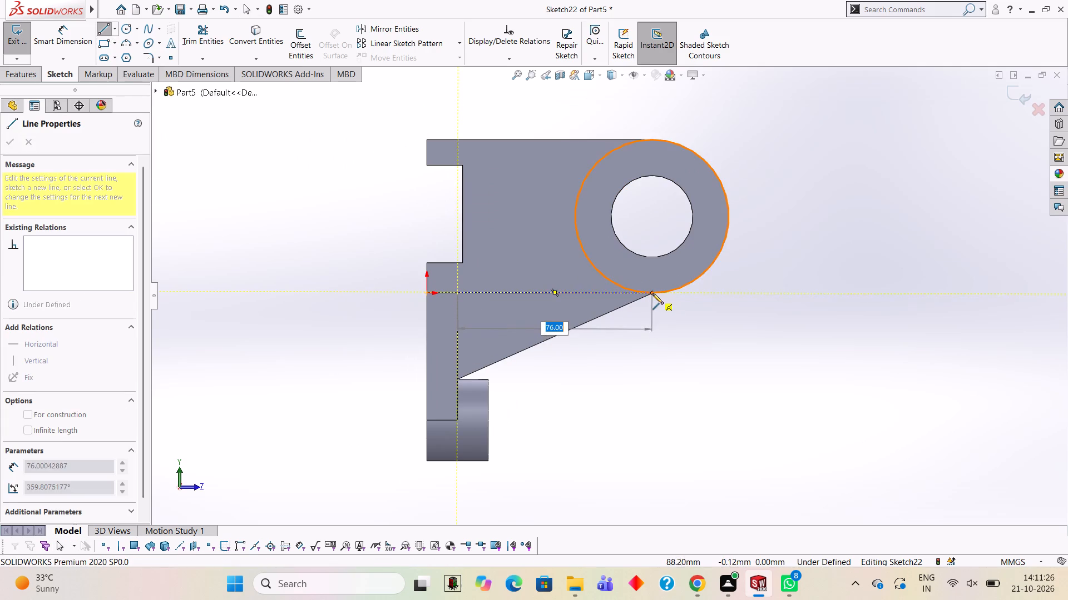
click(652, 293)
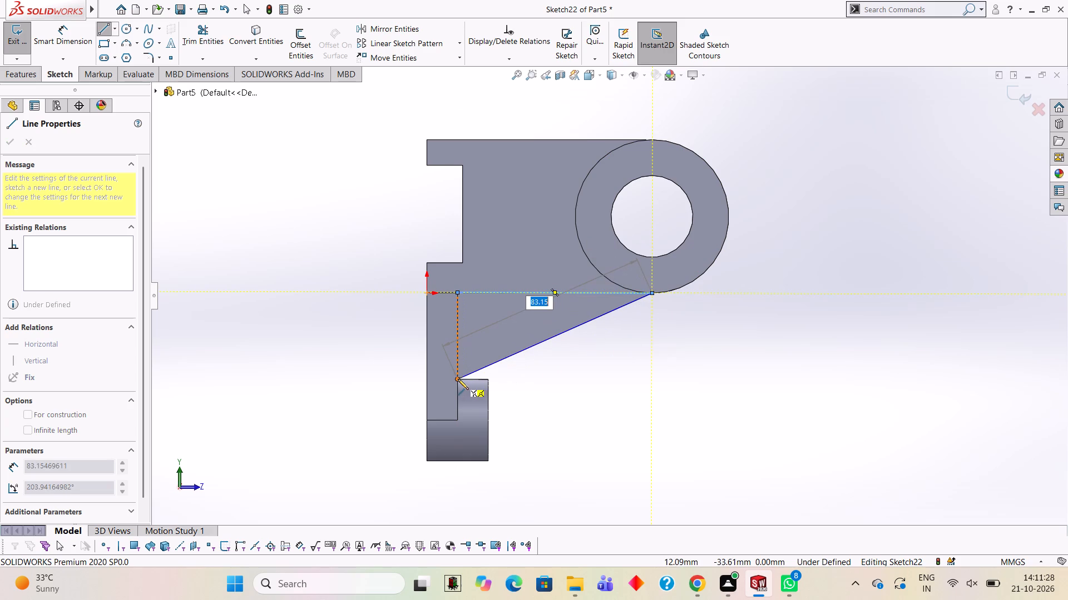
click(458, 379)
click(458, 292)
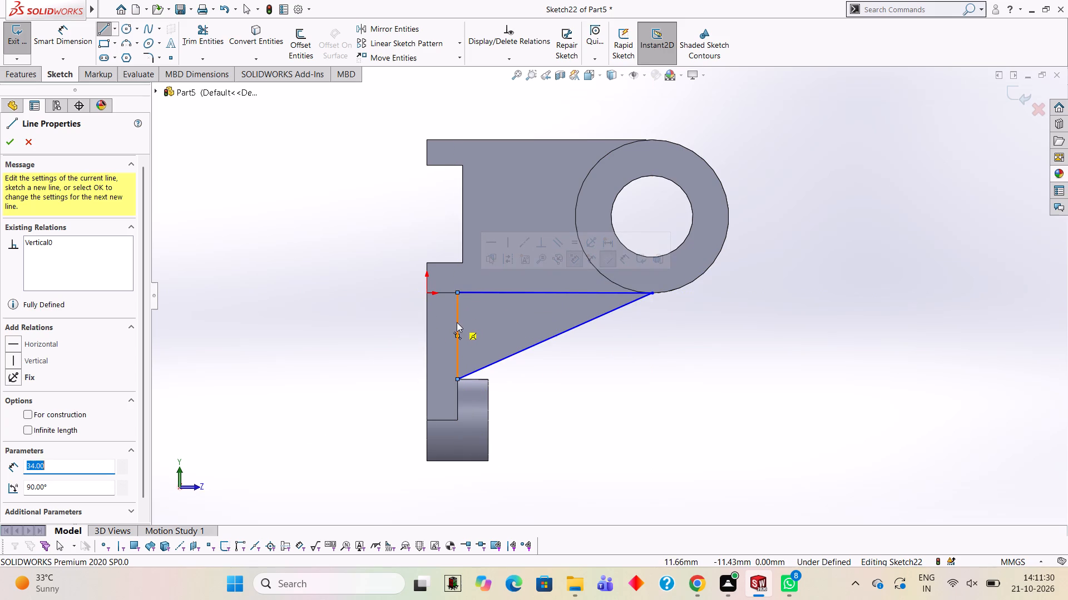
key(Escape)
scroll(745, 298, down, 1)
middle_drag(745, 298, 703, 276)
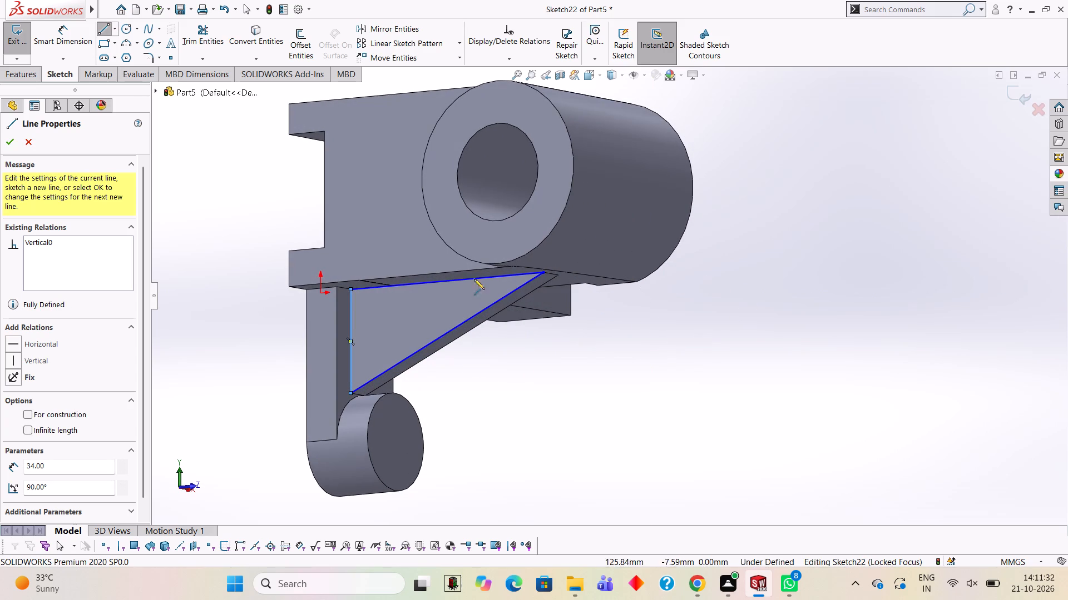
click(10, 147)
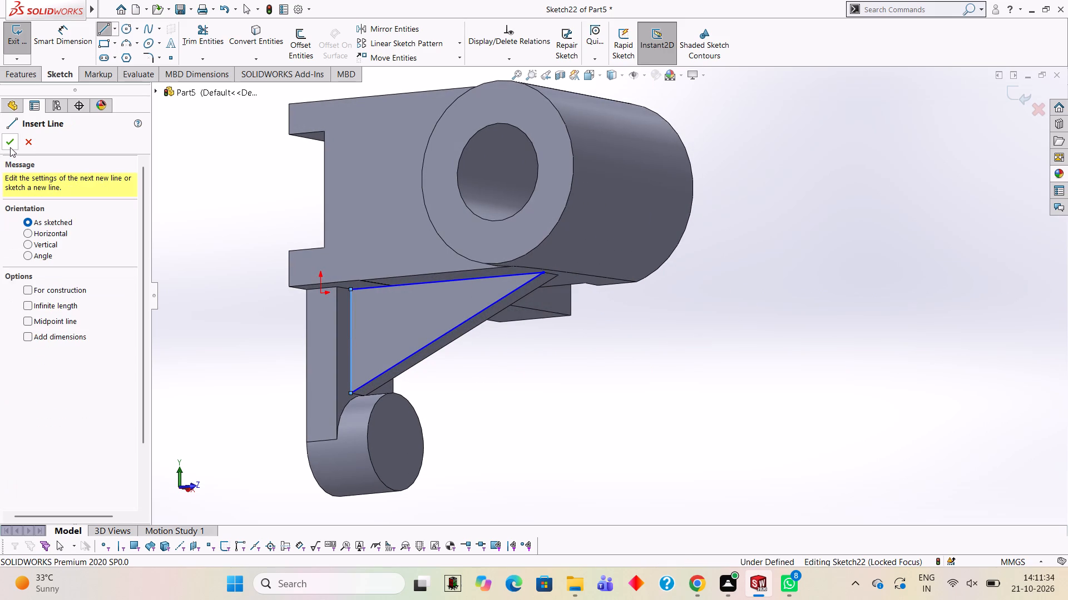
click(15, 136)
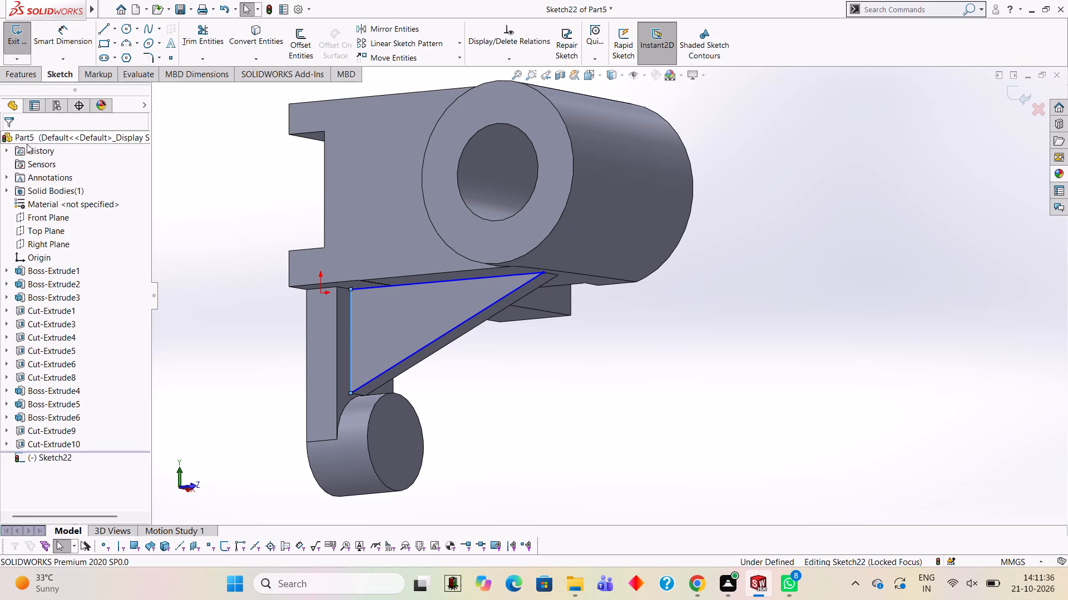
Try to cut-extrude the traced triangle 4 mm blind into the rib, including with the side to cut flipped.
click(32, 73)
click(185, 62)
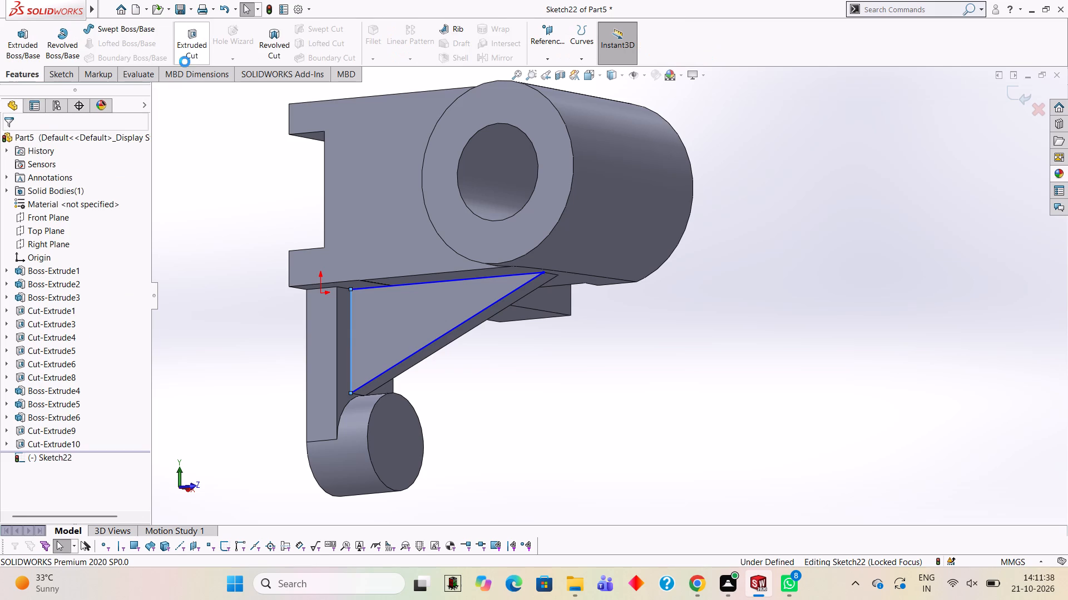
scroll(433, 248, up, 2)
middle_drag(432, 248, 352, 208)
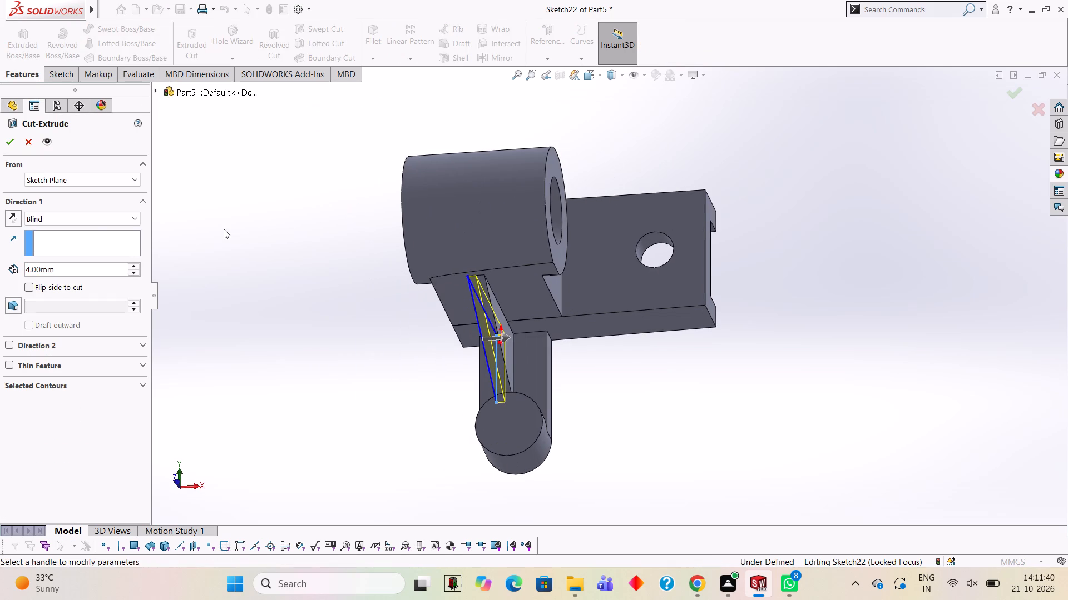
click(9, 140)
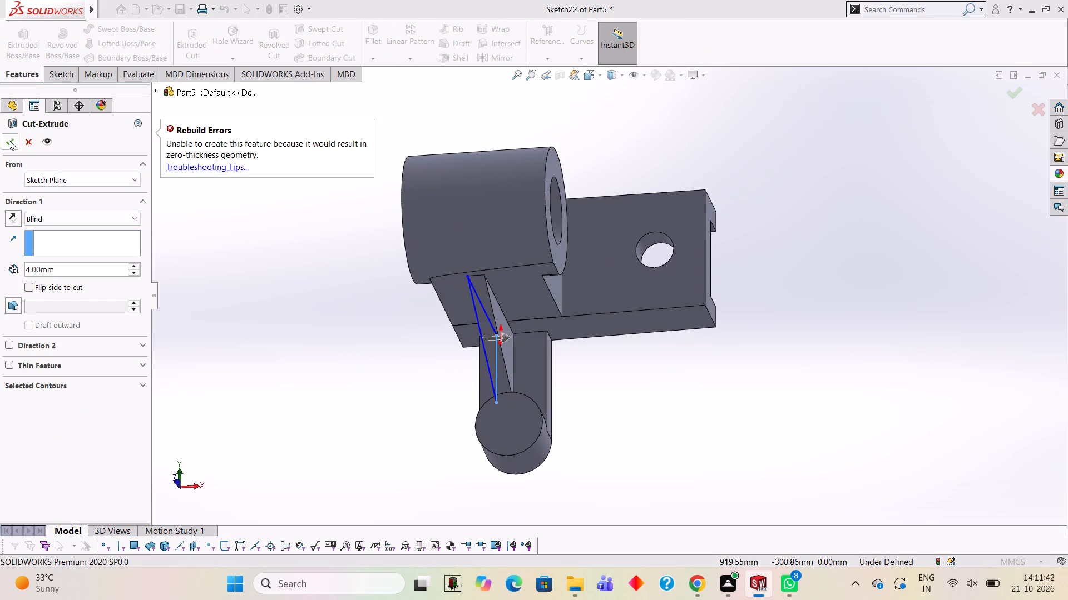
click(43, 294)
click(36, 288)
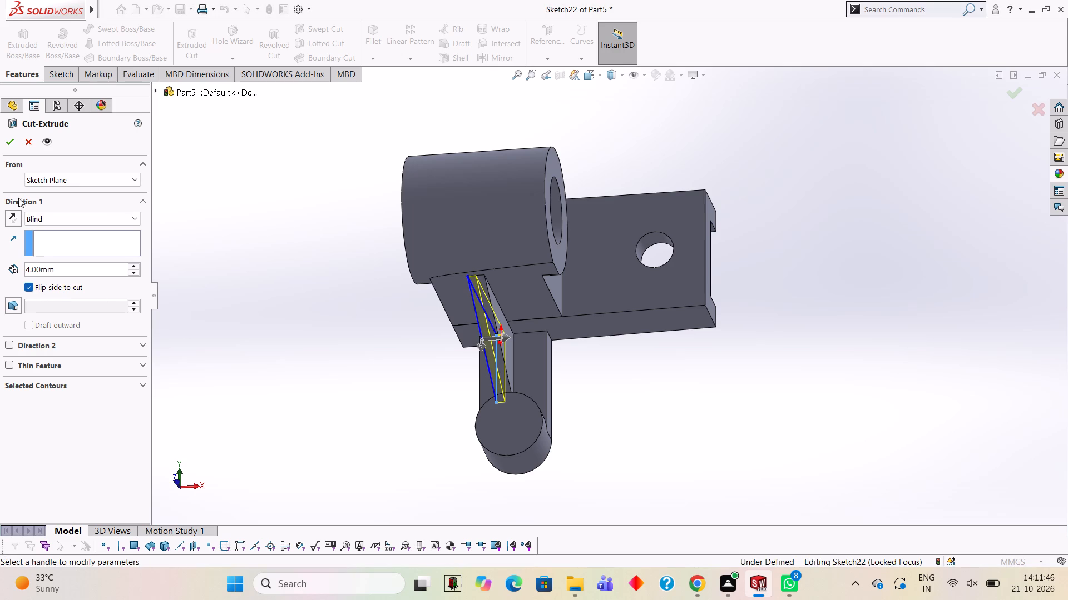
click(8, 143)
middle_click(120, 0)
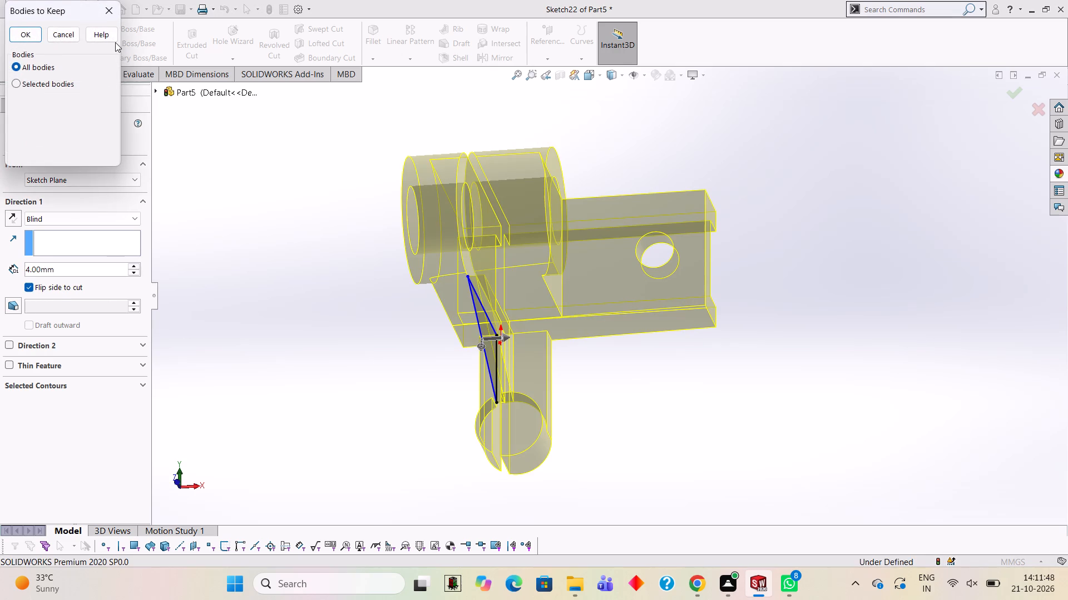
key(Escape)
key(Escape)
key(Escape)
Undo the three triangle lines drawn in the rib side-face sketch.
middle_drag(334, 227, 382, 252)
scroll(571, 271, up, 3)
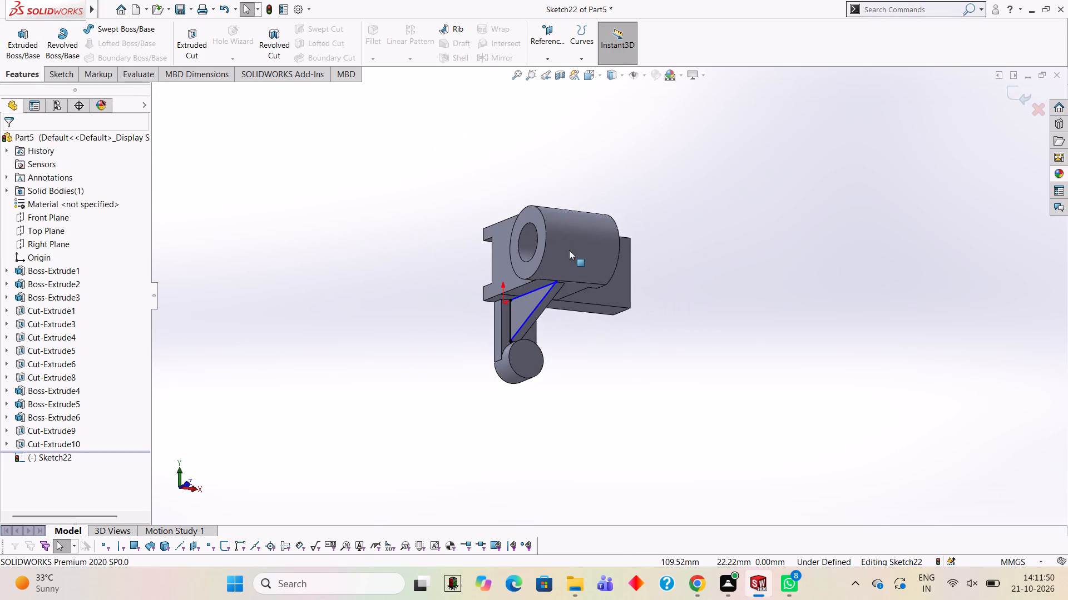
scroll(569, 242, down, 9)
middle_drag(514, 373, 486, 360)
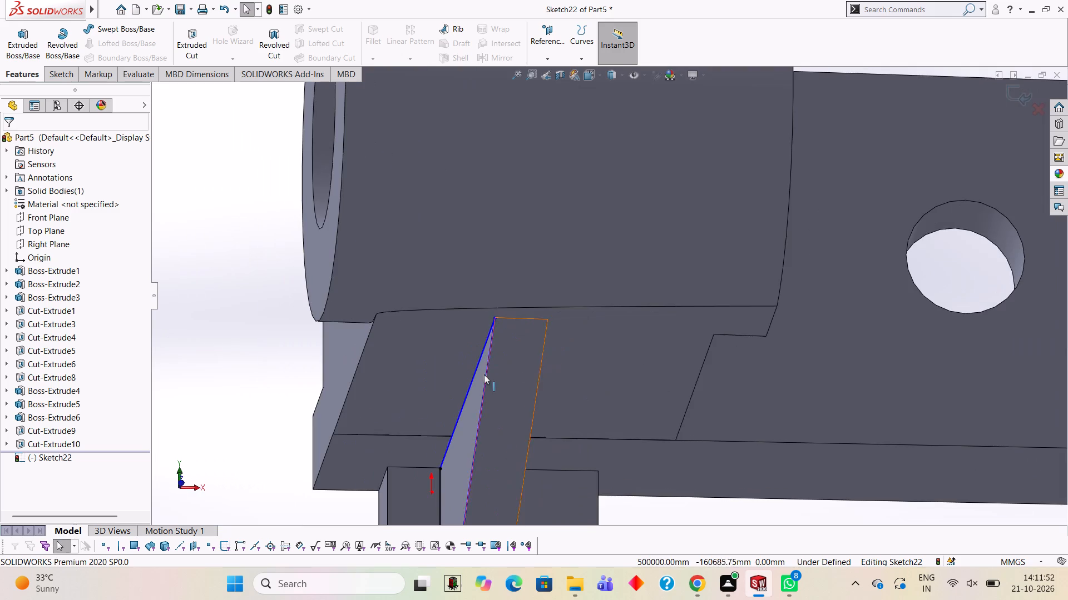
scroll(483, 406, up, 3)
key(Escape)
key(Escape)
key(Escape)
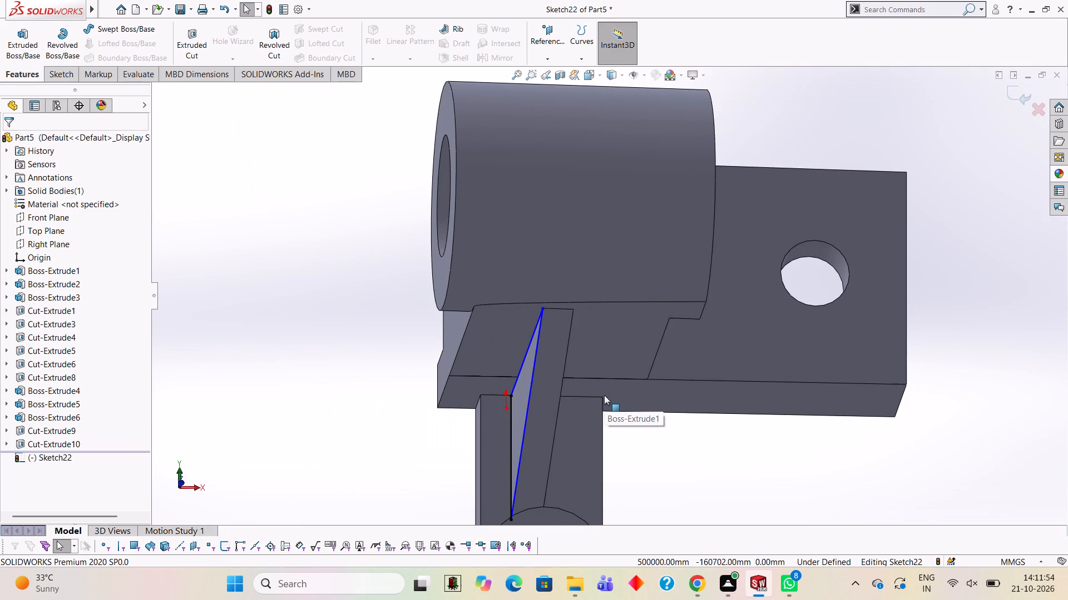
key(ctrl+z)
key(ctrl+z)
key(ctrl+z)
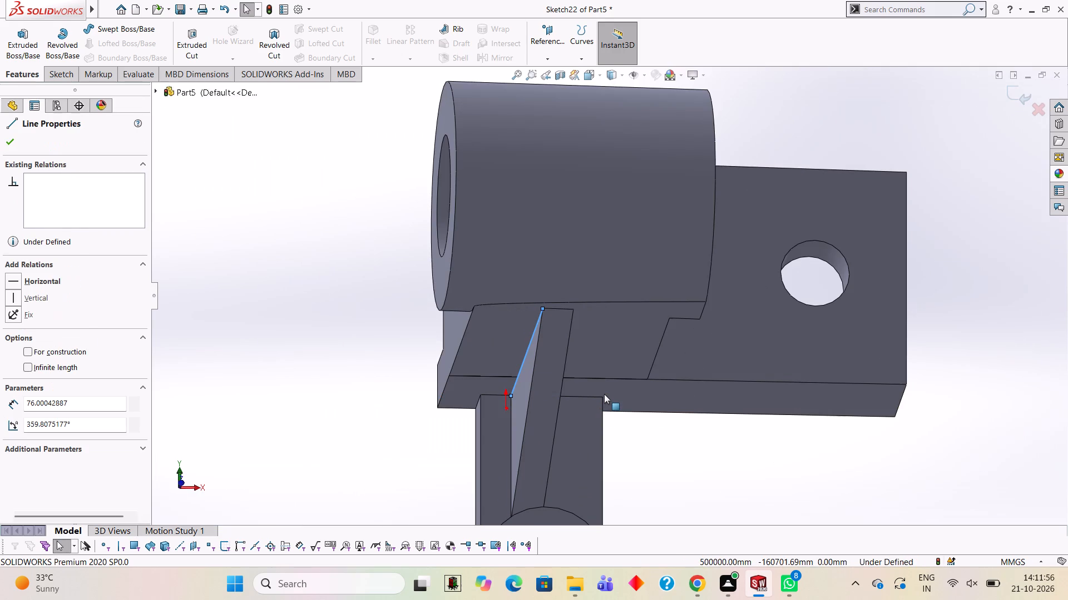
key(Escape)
In the open sketch on the rib's side face, retrace the triangular outline with three lines snapped to its corners.
middle_drag(399, 357, 474, 382)
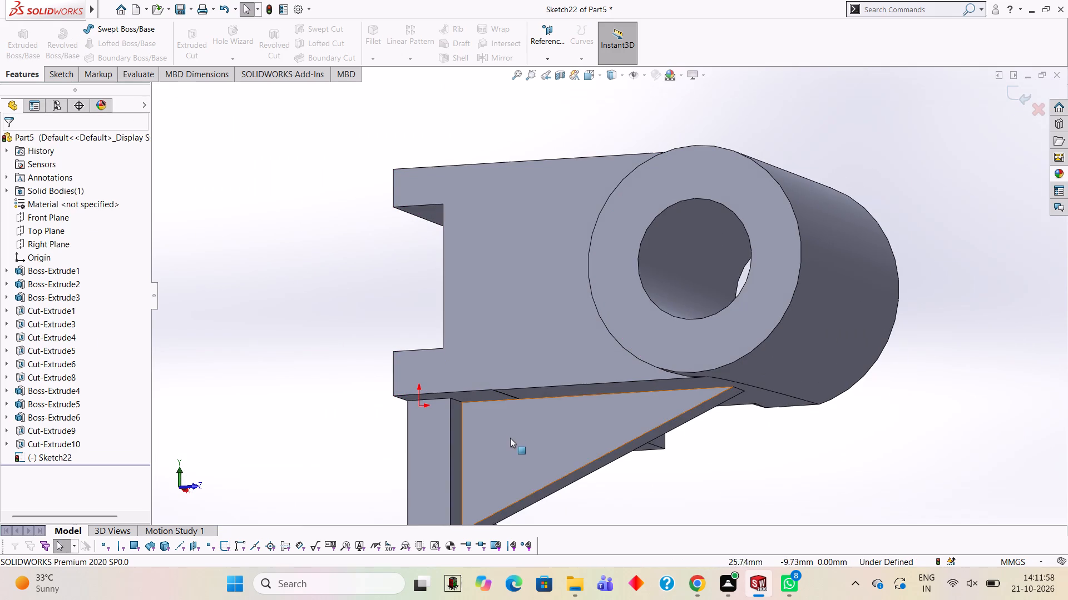
click(510, 438)
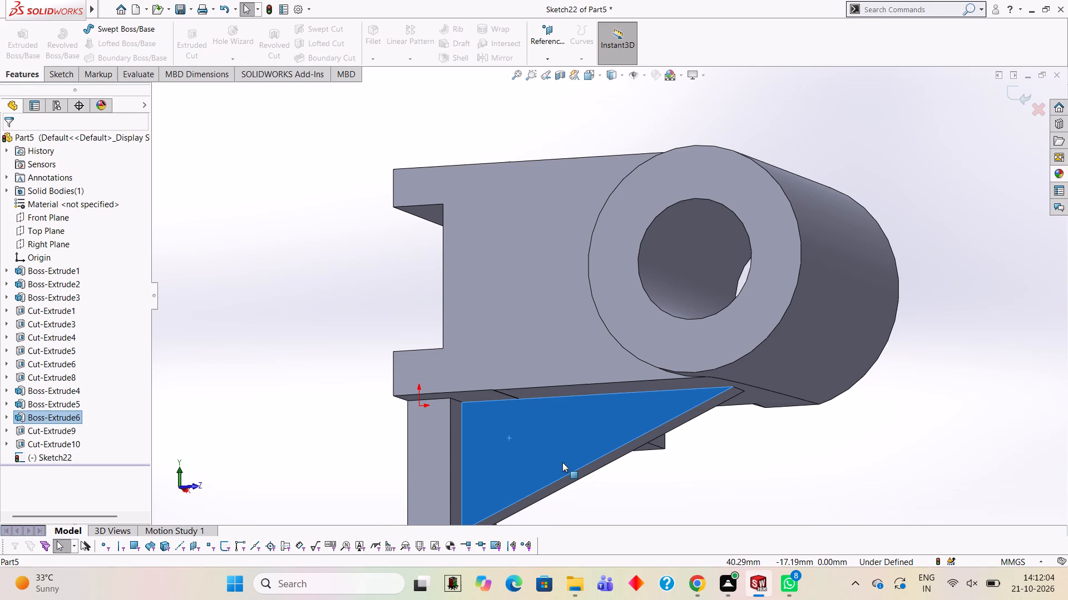
key(ctrl+8)
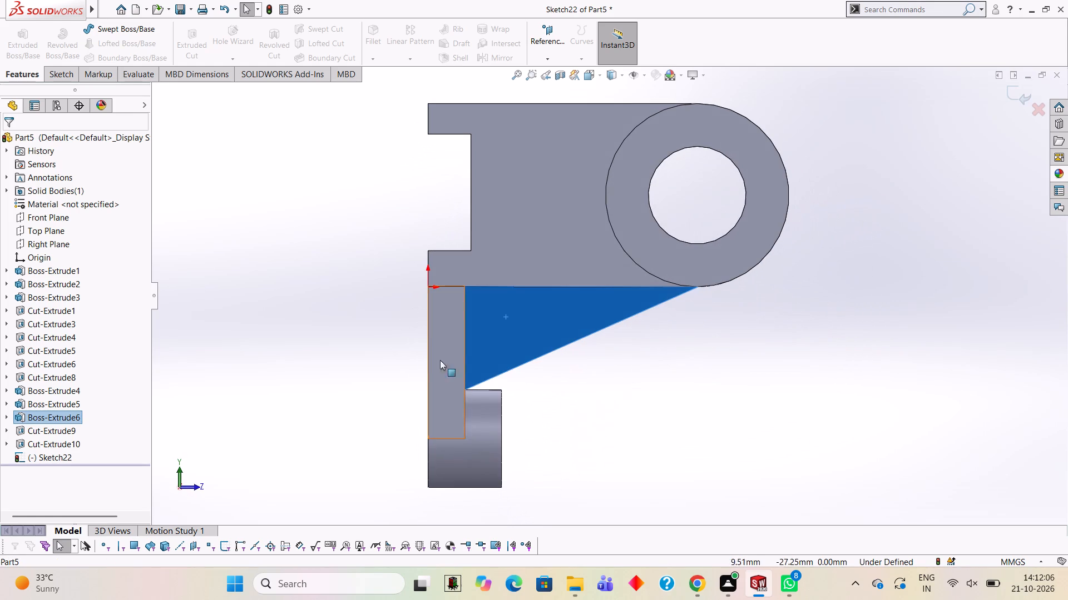
click(68, 76)
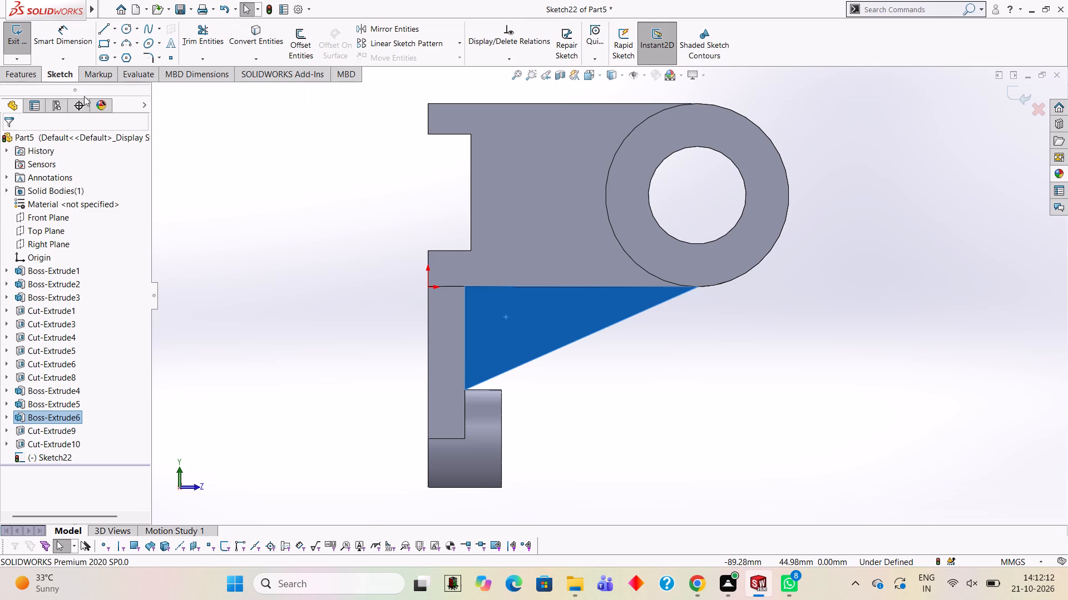
key(Escape)
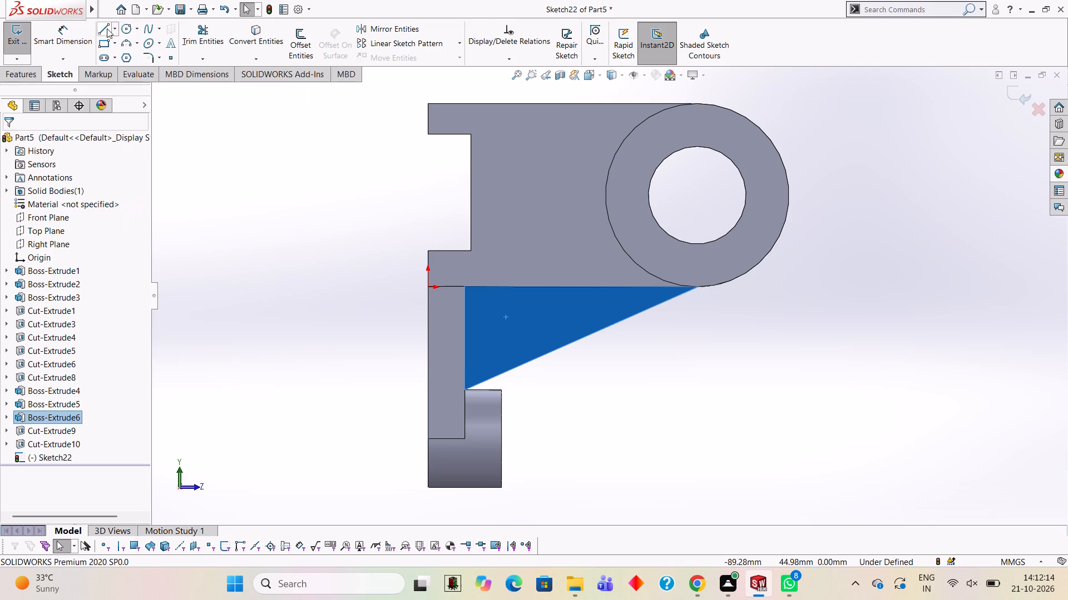
click(97, 23)
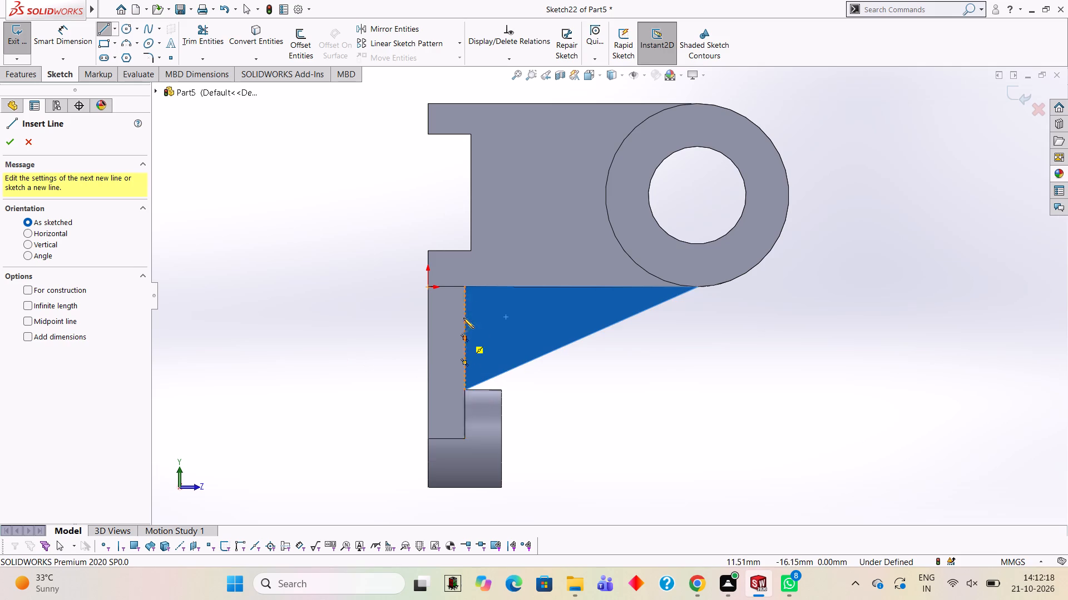
click(464, 286)
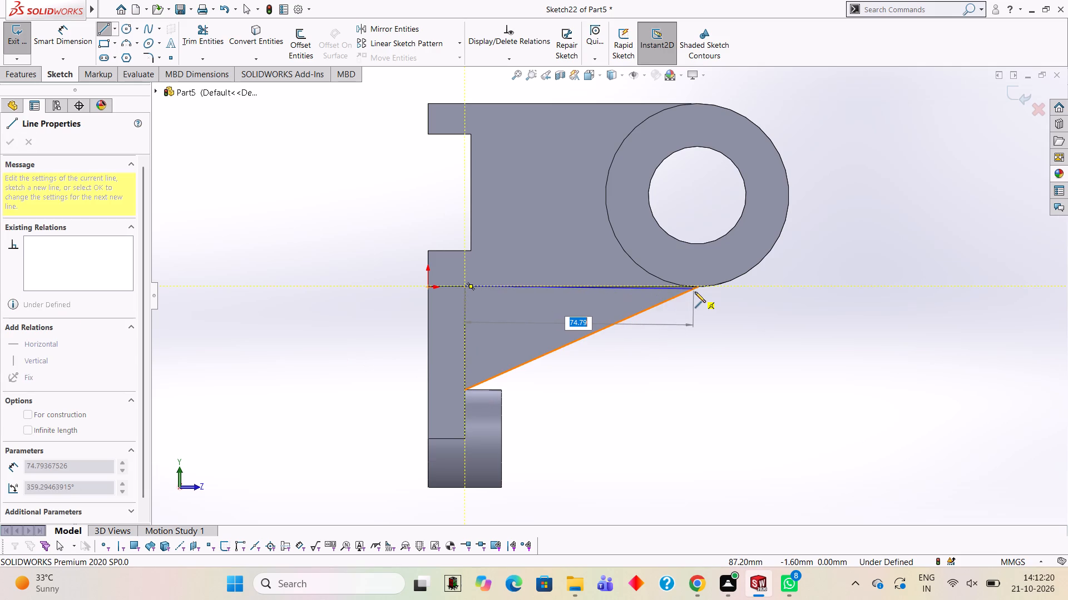
click(698, 288)
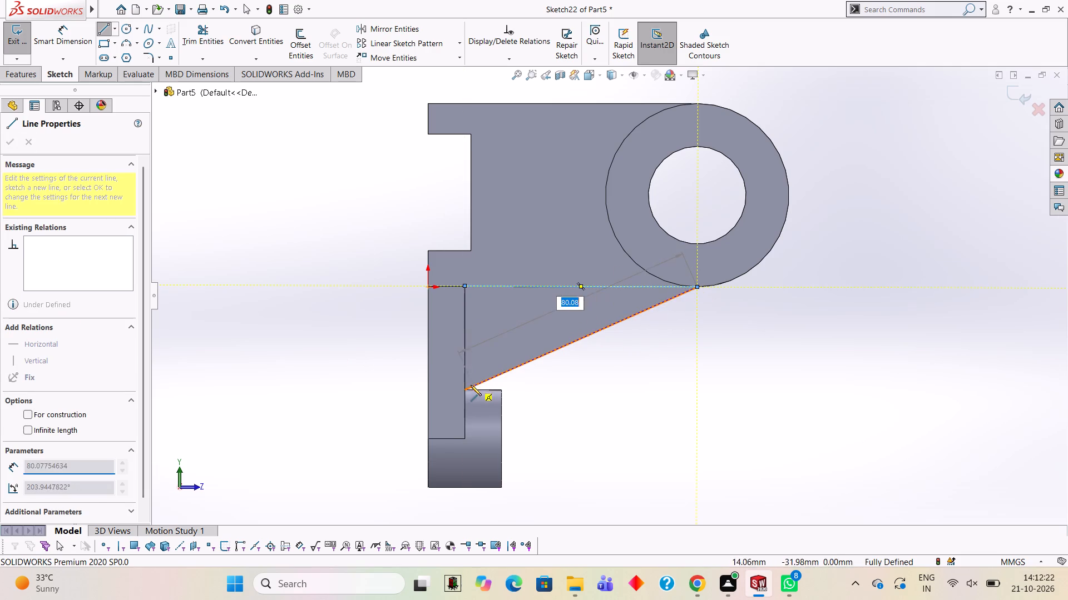
click(466, 391)
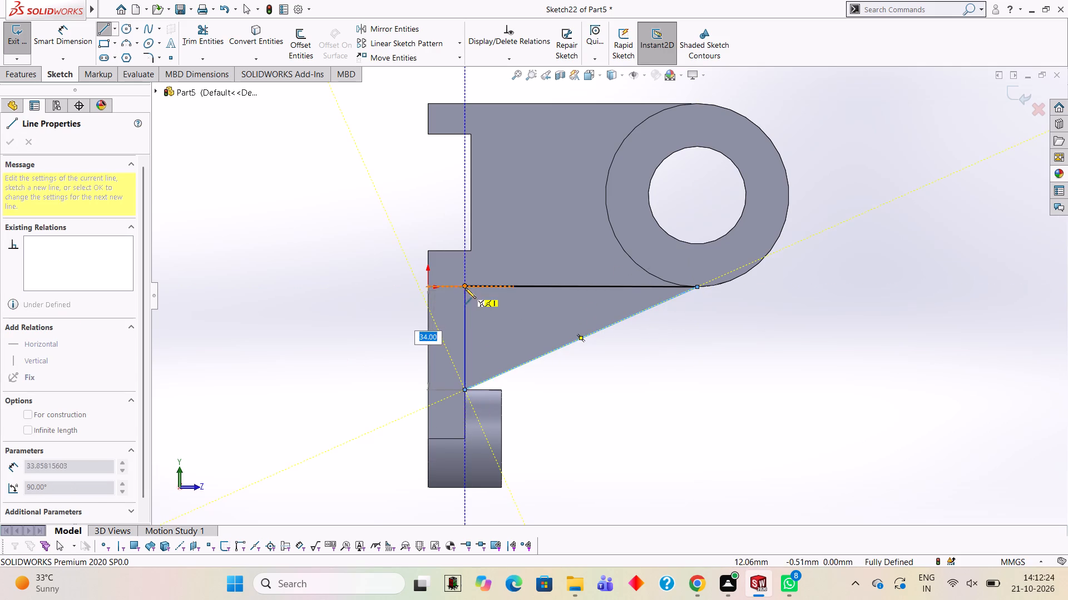
click(465, 288)
key(Escape)
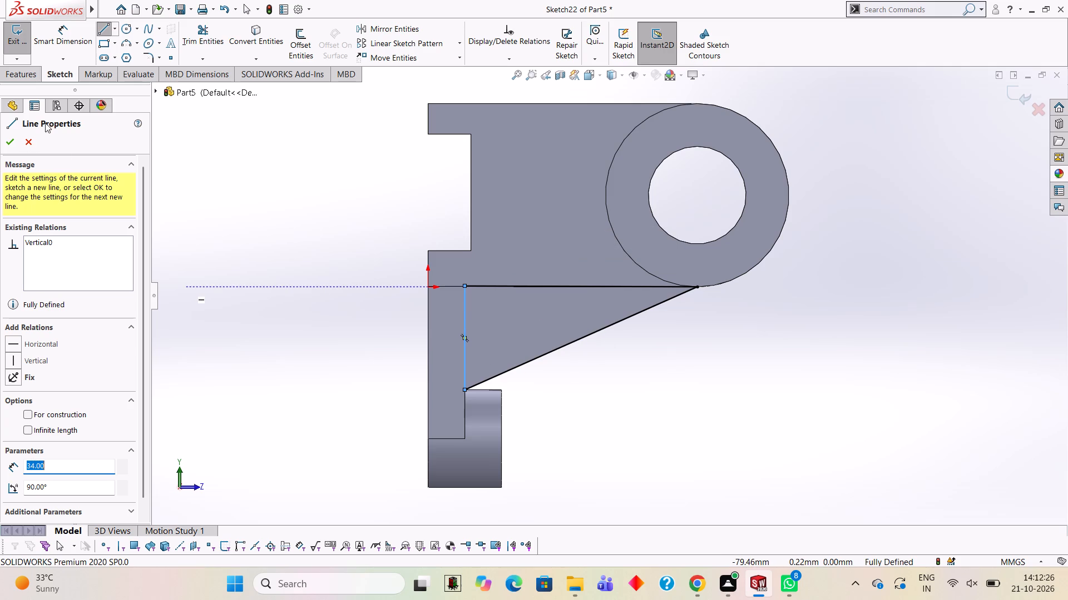
click(9, 141)
click(27, 71)
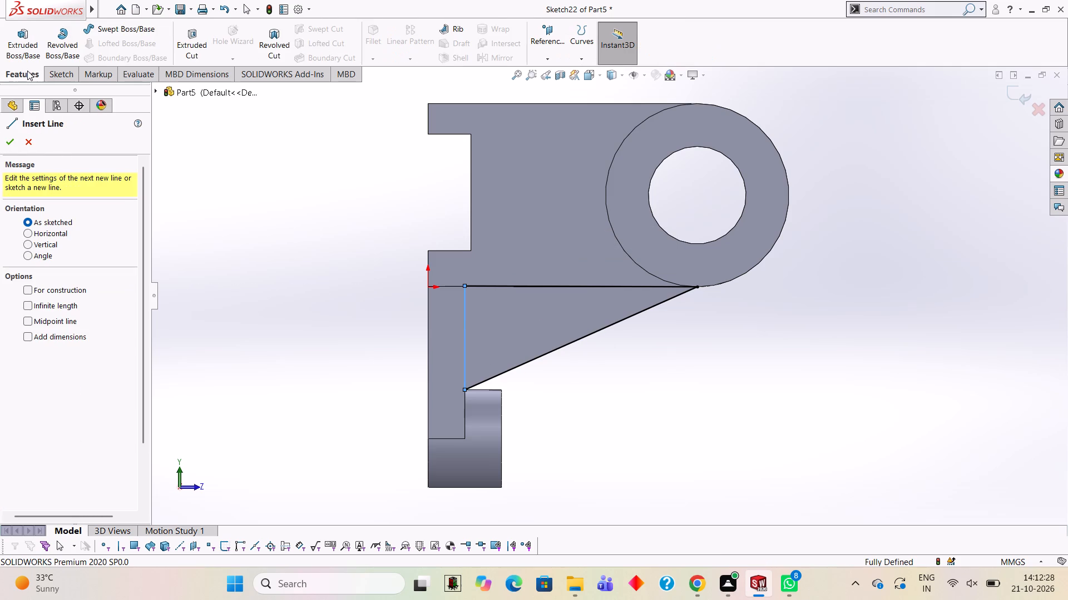
click(5, 144)
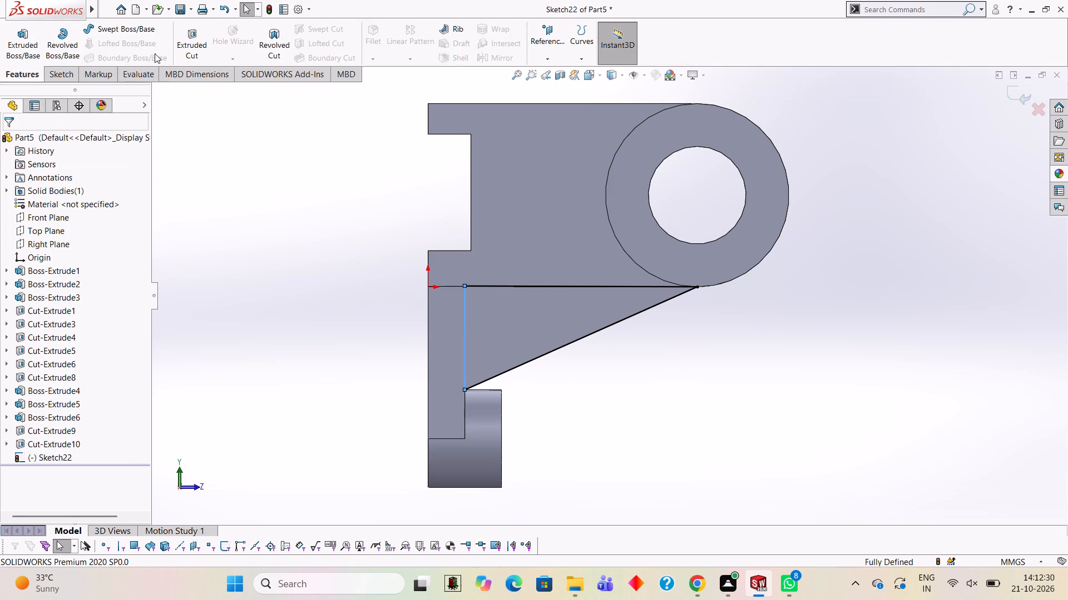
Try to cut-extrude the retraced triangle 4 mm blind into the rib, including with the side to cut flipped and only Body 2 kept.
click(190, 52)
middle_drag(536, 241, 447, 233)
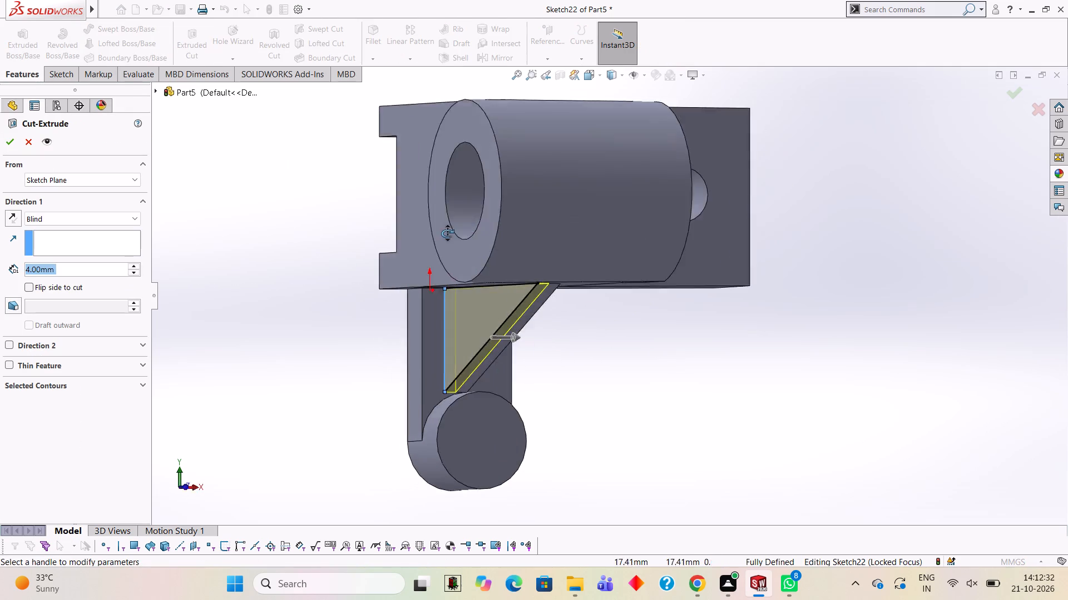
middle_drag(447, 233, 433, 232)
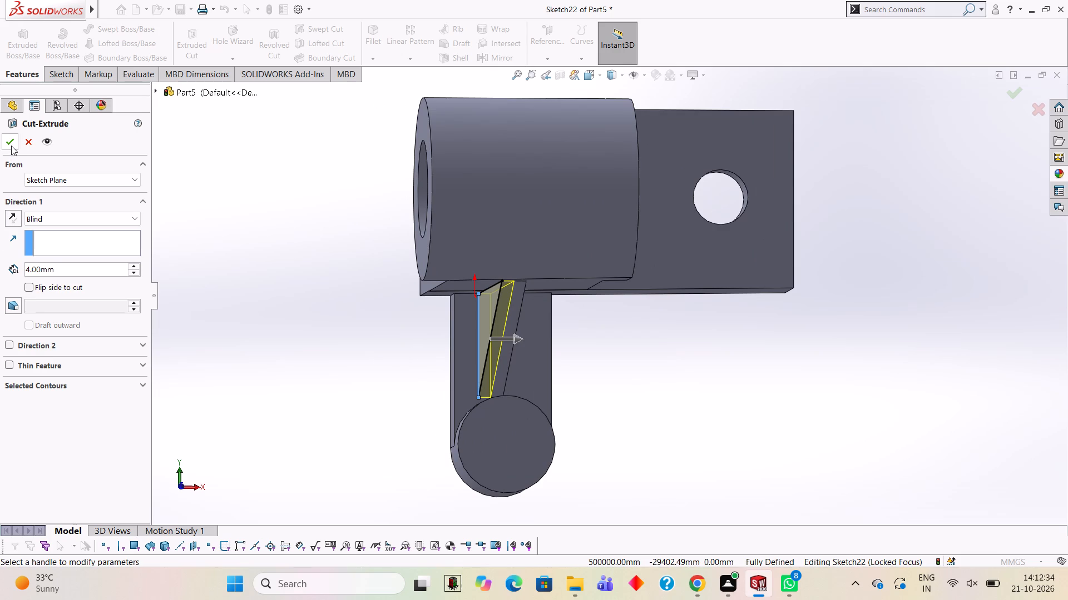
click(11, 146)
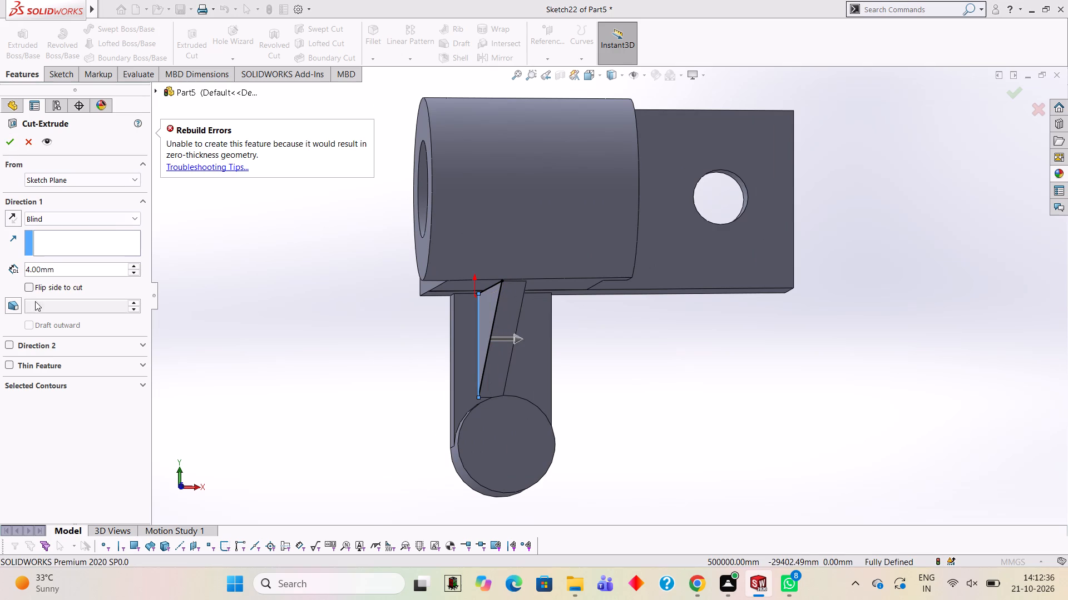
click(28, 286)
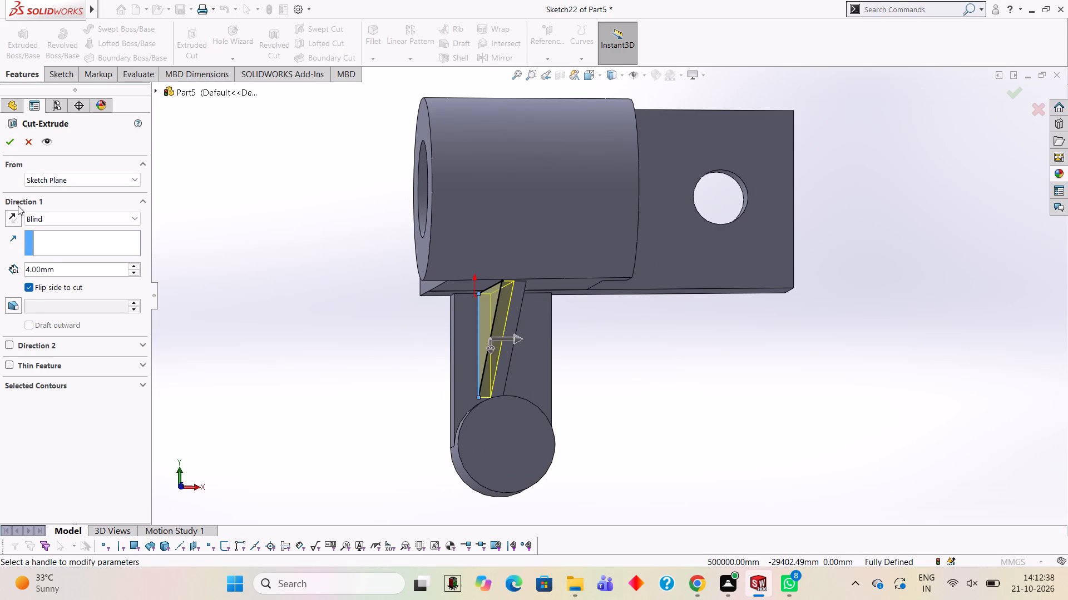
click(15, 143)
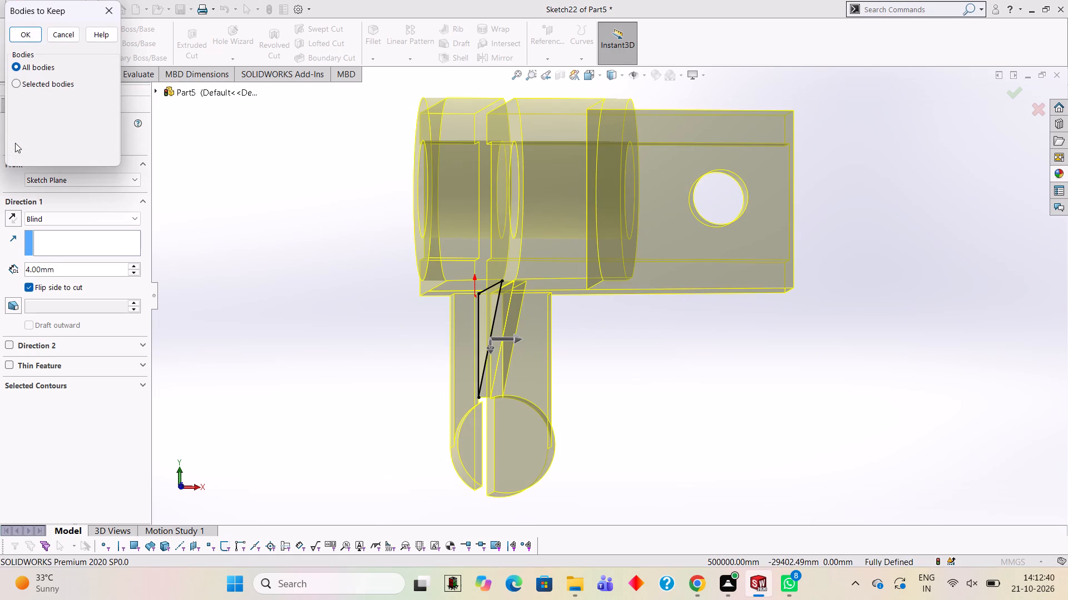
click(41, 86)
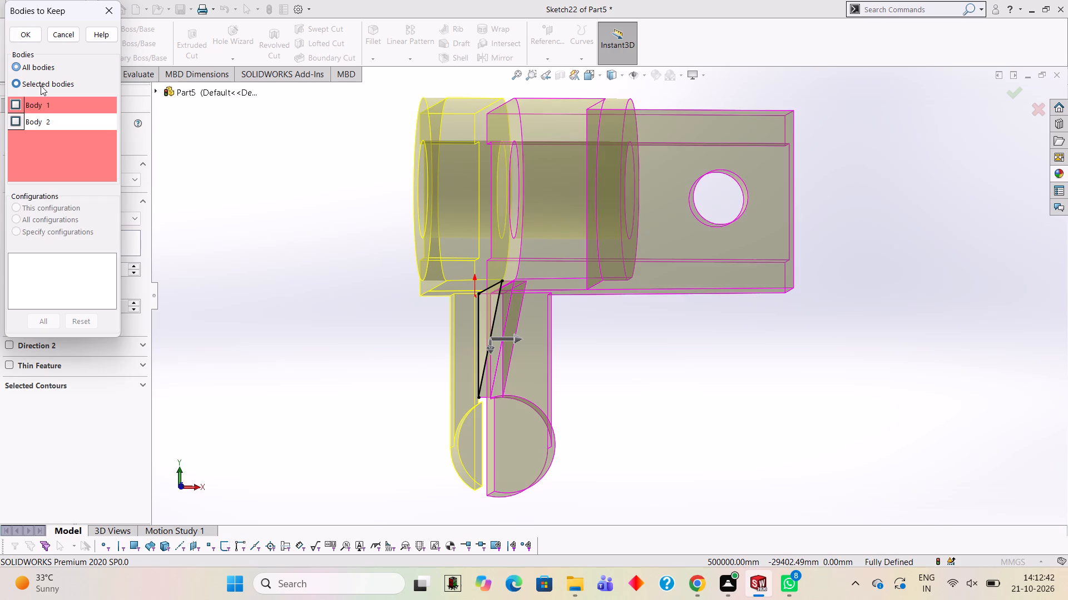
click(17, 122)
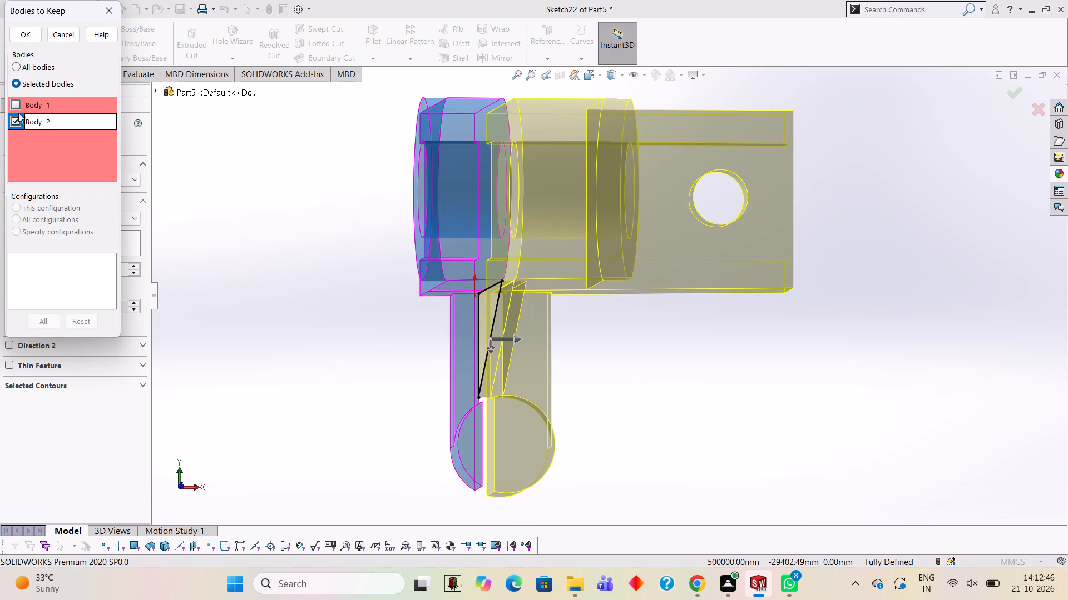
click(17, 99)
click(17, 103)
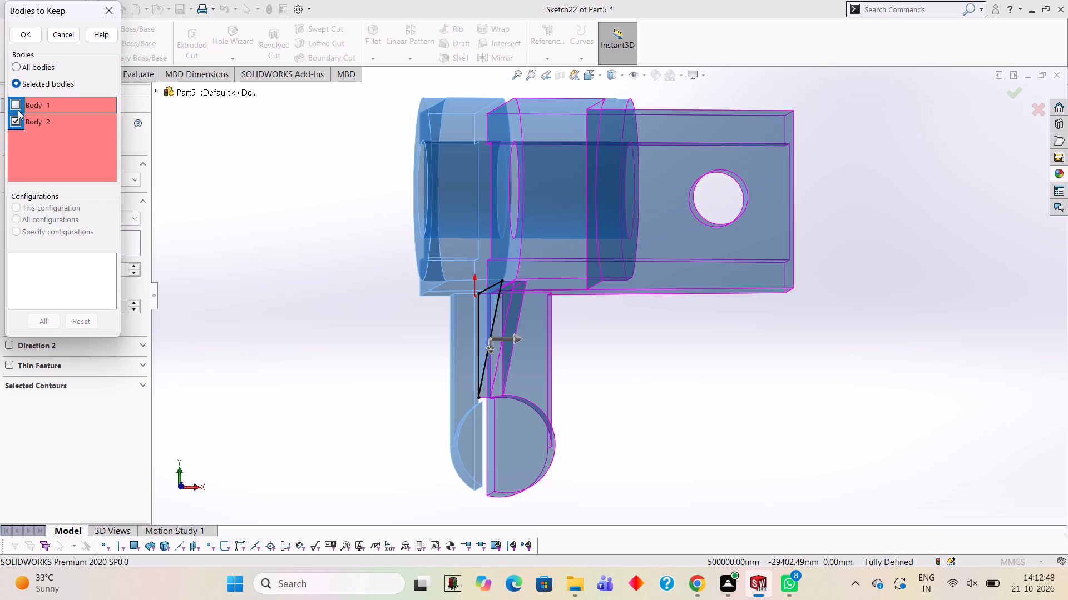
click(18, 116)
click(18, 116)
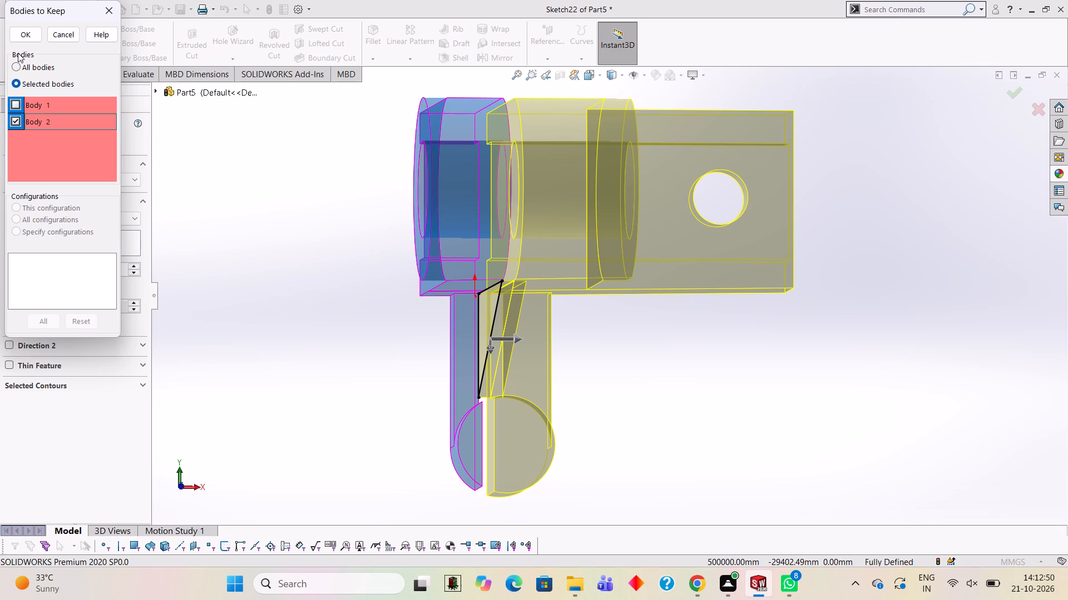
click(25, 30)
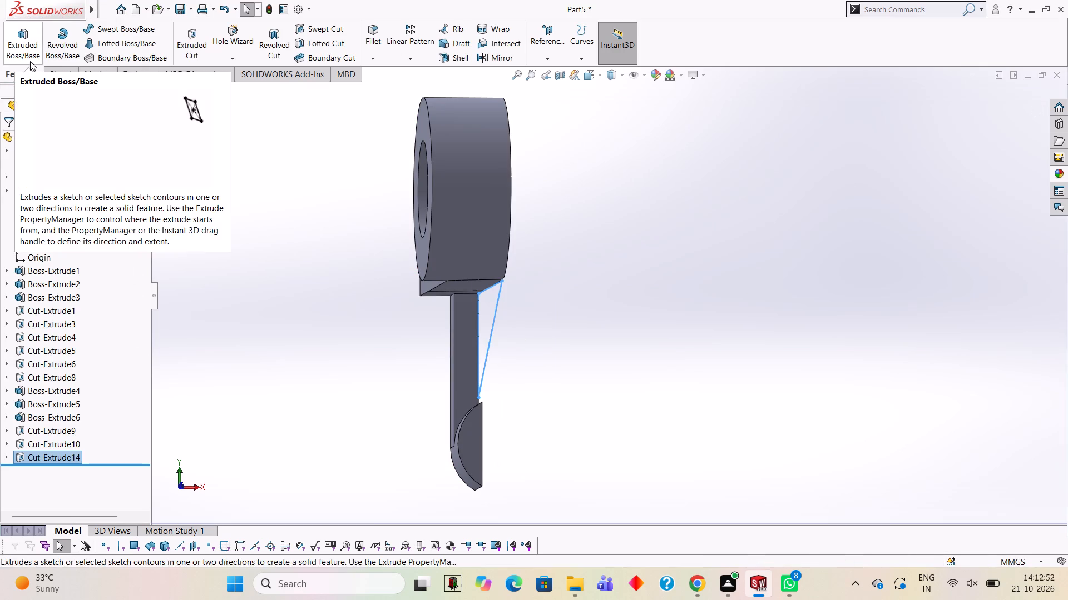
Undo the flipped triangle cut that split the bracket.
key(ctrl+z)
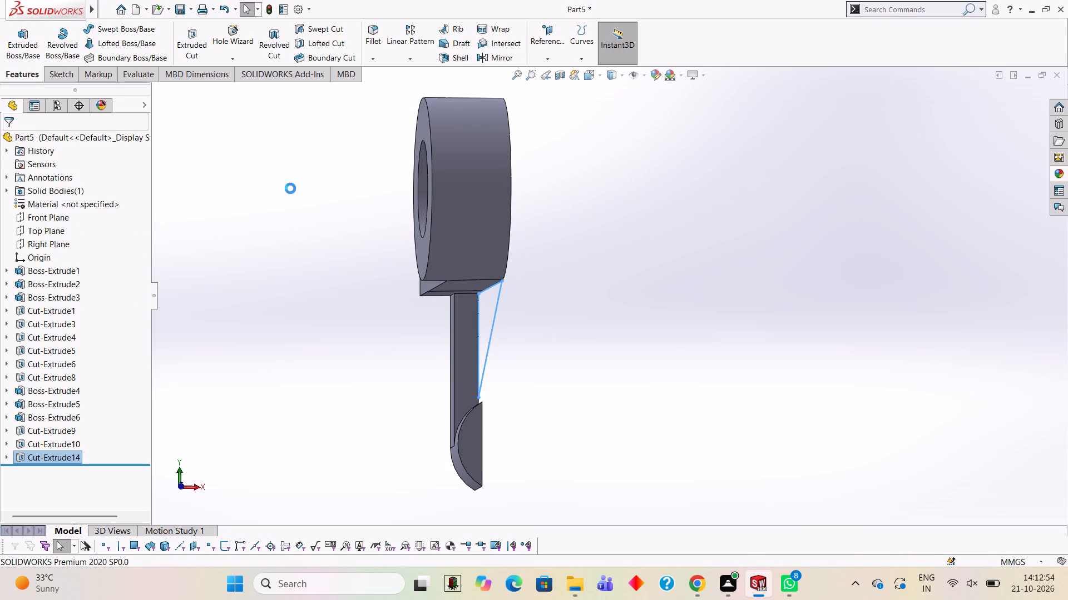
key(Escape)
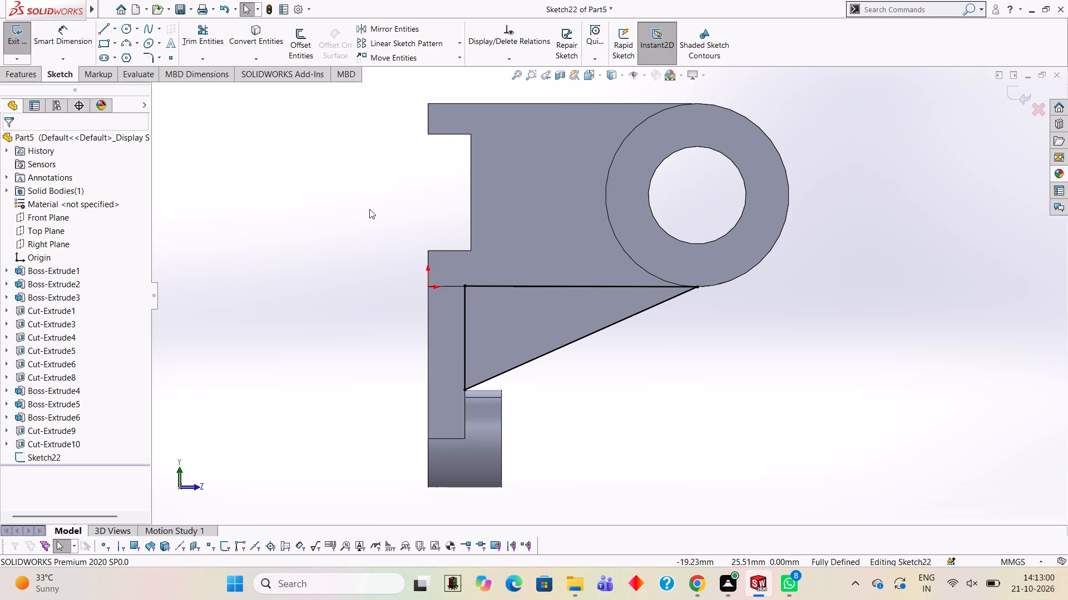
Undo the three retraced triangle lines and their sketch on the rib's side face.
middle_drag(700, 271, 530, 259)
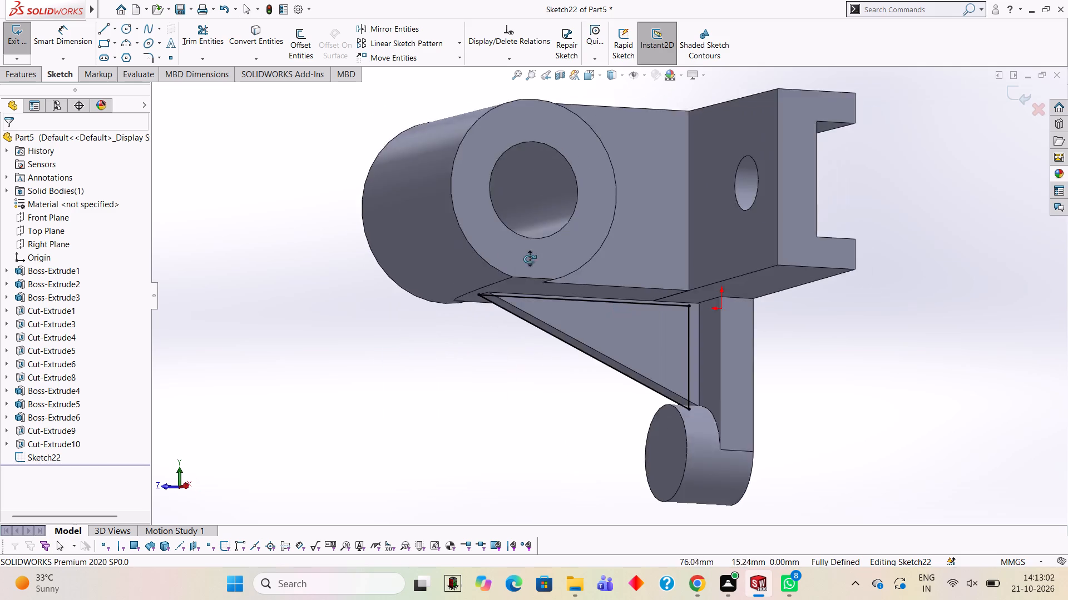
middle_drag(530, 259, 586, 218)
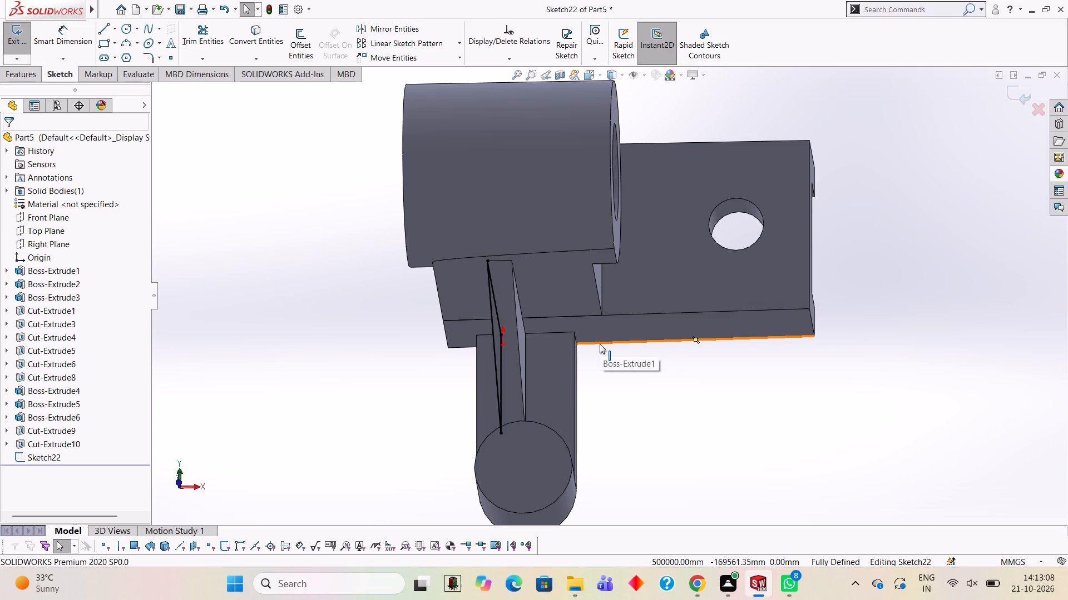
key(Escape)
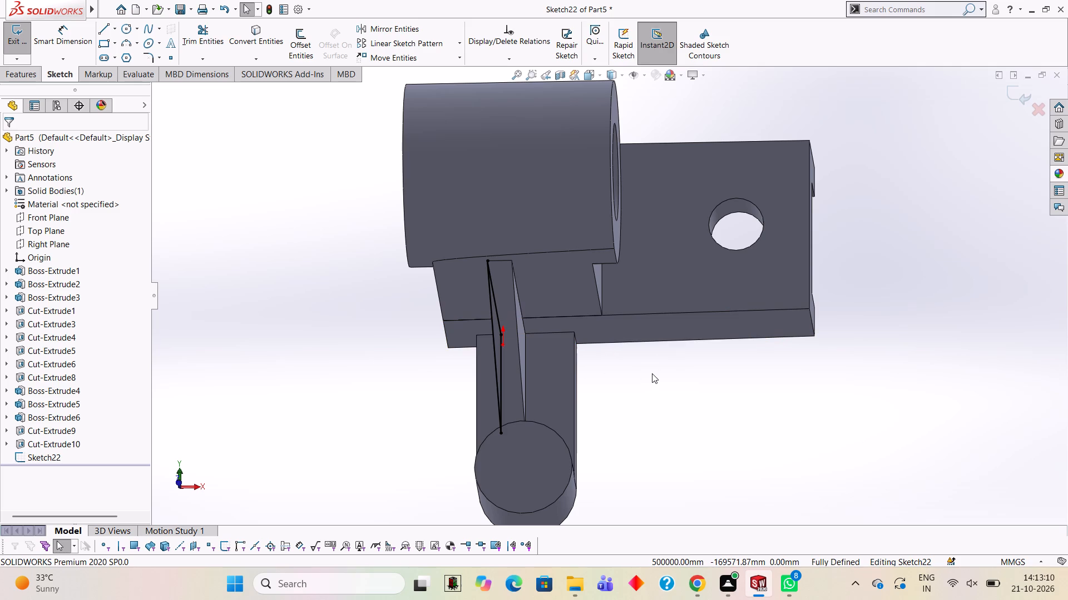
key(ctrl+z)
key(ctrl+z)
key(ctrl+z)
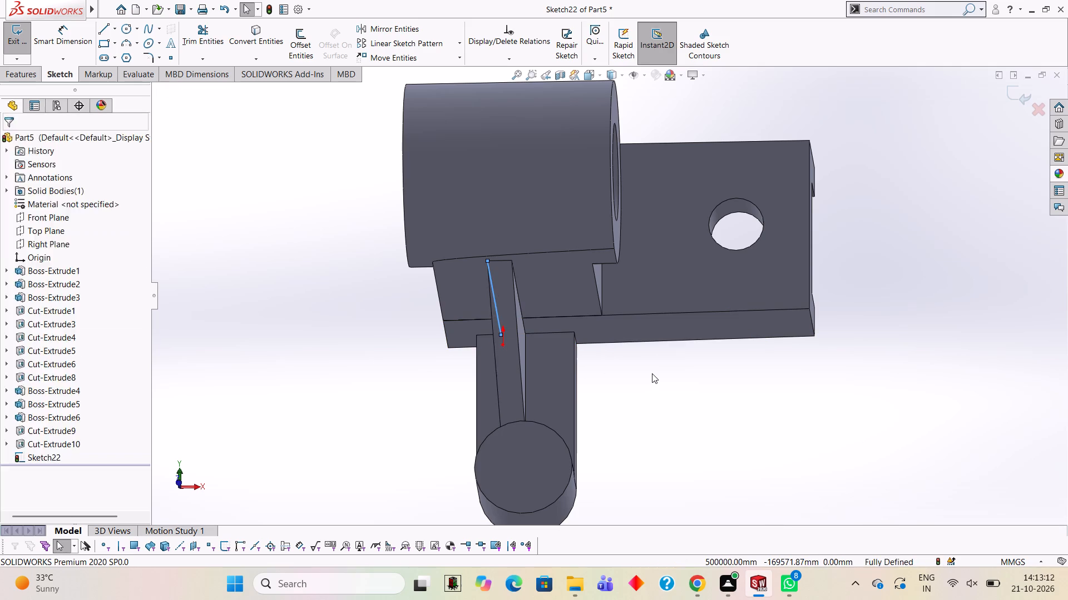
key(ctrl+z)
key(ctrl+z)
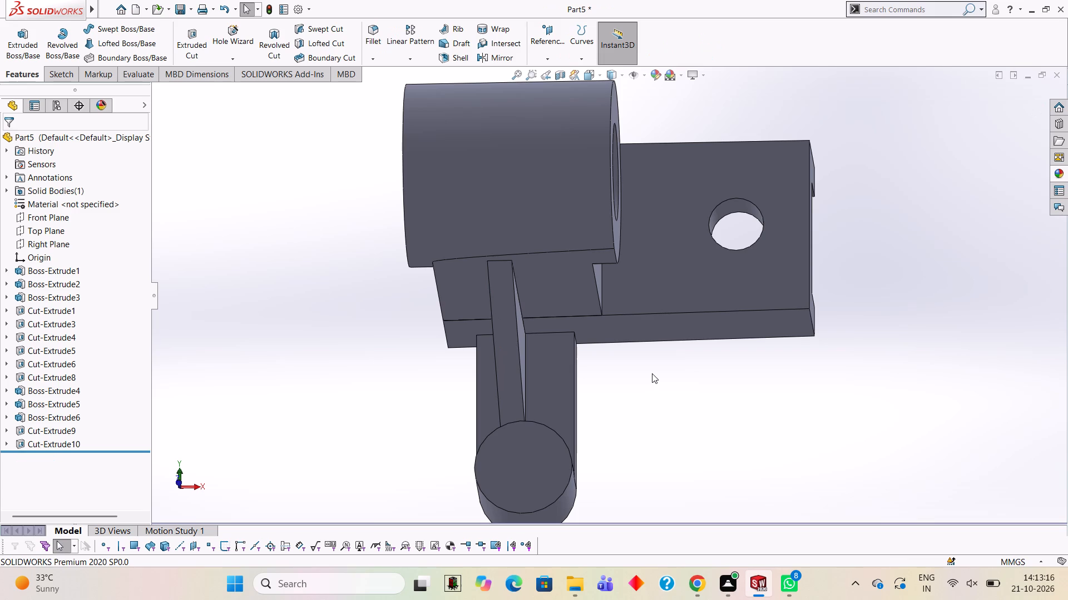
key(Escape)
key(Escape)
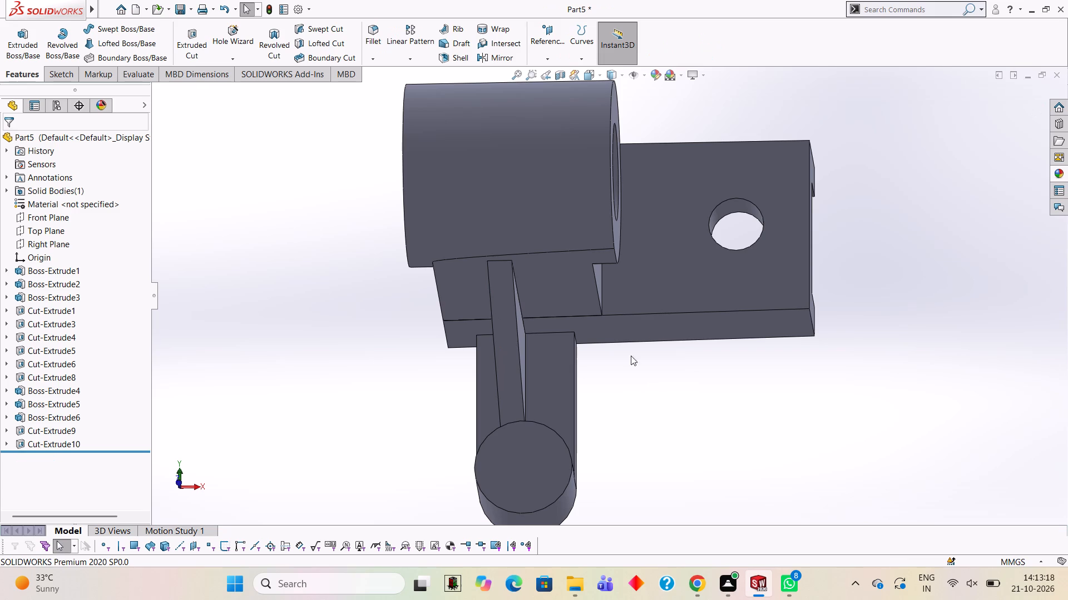
Undo both earlier rib-thinning cuts, back to the open triangular sketch on the full-width rib's first side face.
middle_drag(637, 333, 669, 342)
key(ctrl+z)
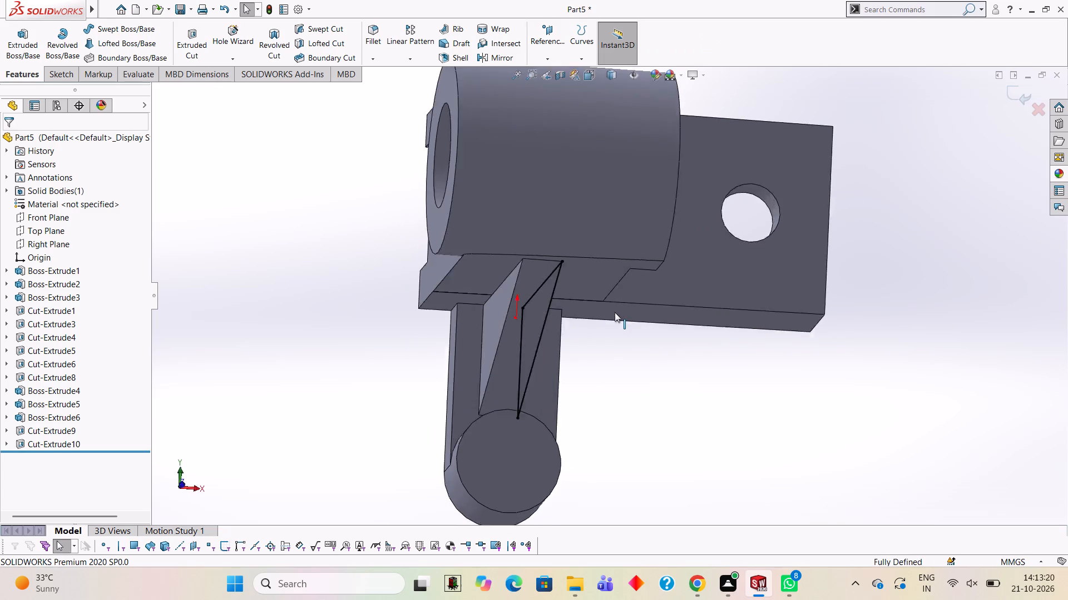
key(ctrl+z)
key(ctrl+z)
key(ctrl+z)
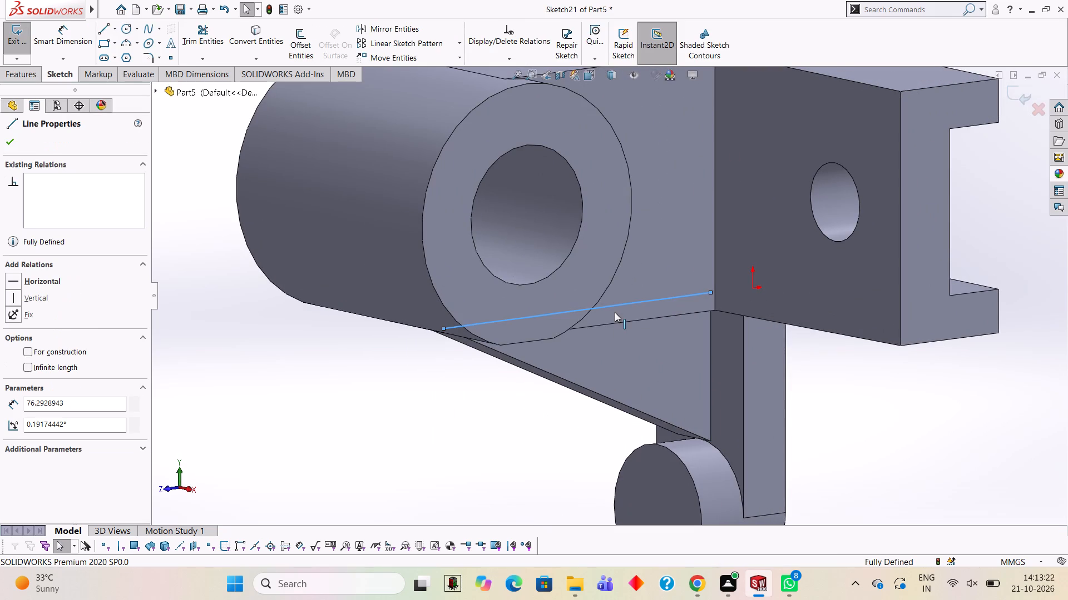
key(ctrl+z)
key(ctrl+z)
key(ctrl+z)
key(ctrl+z)
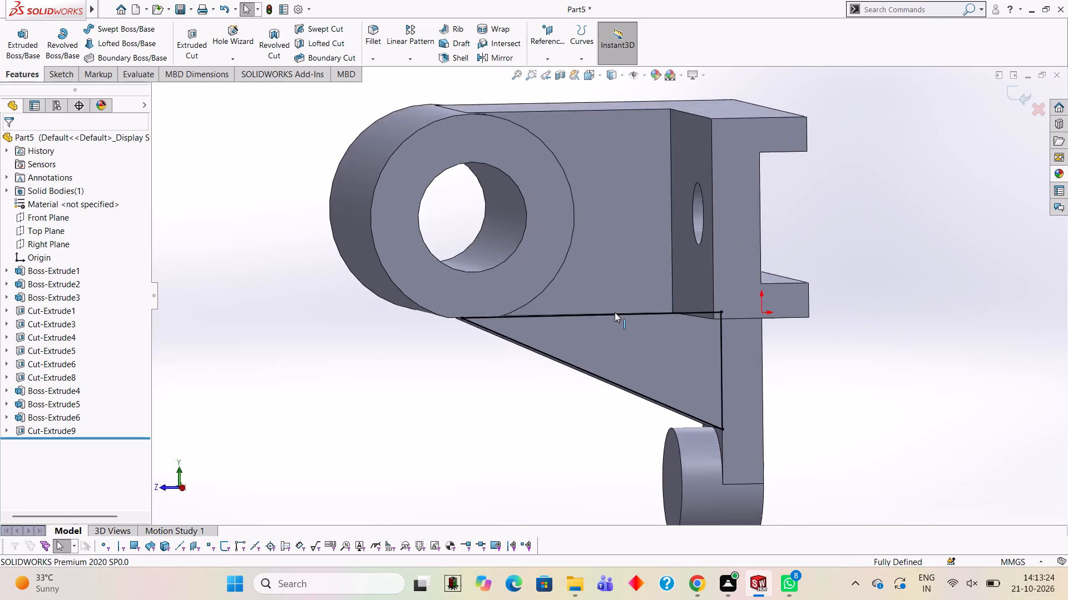
key(ctrl+z)
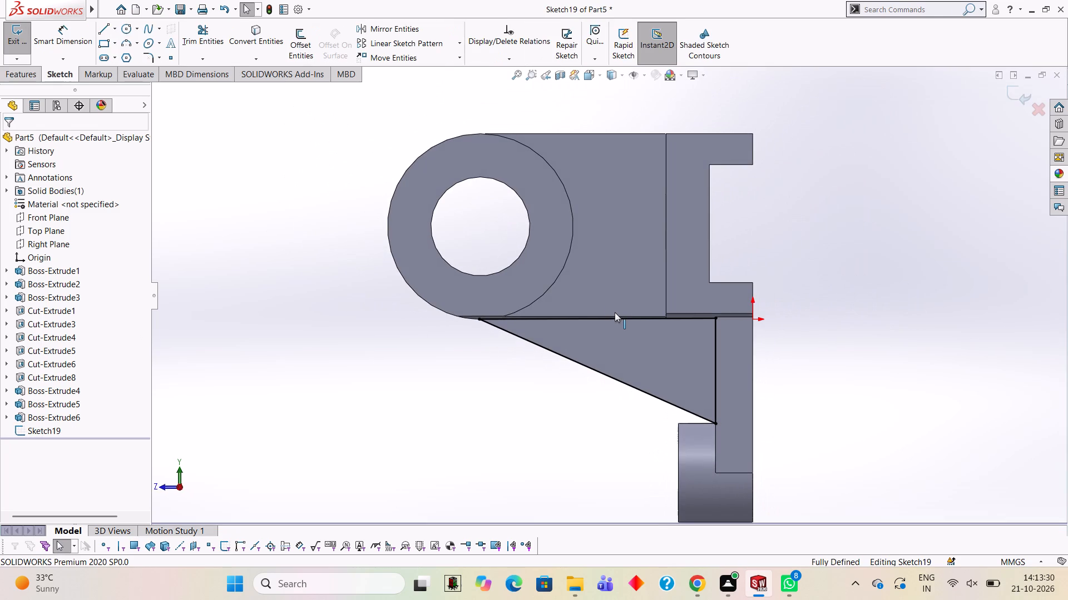
key(ctrl+Escape)
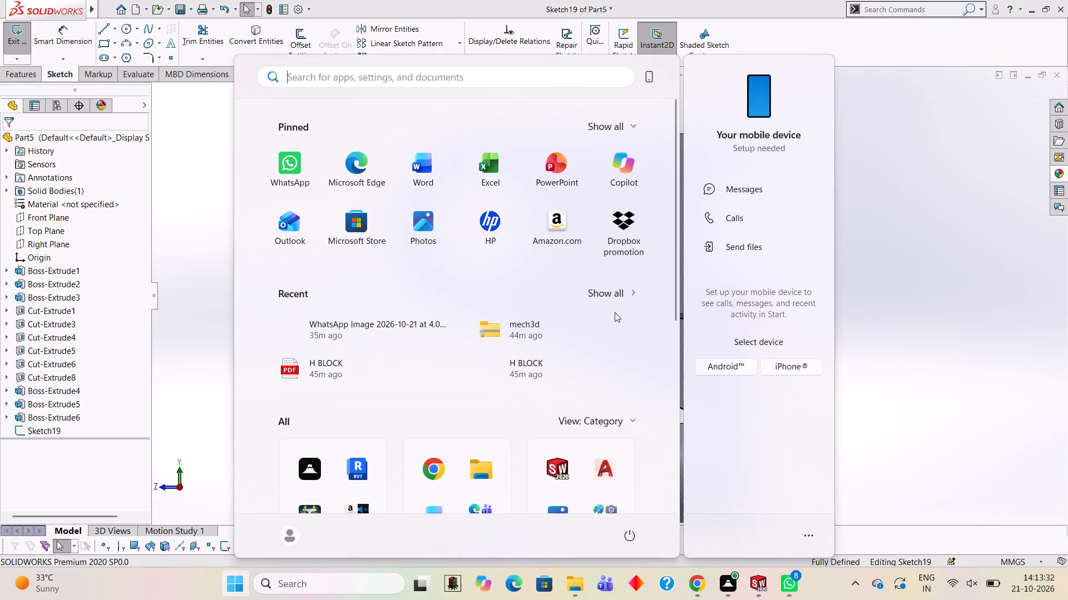
key(Escape)
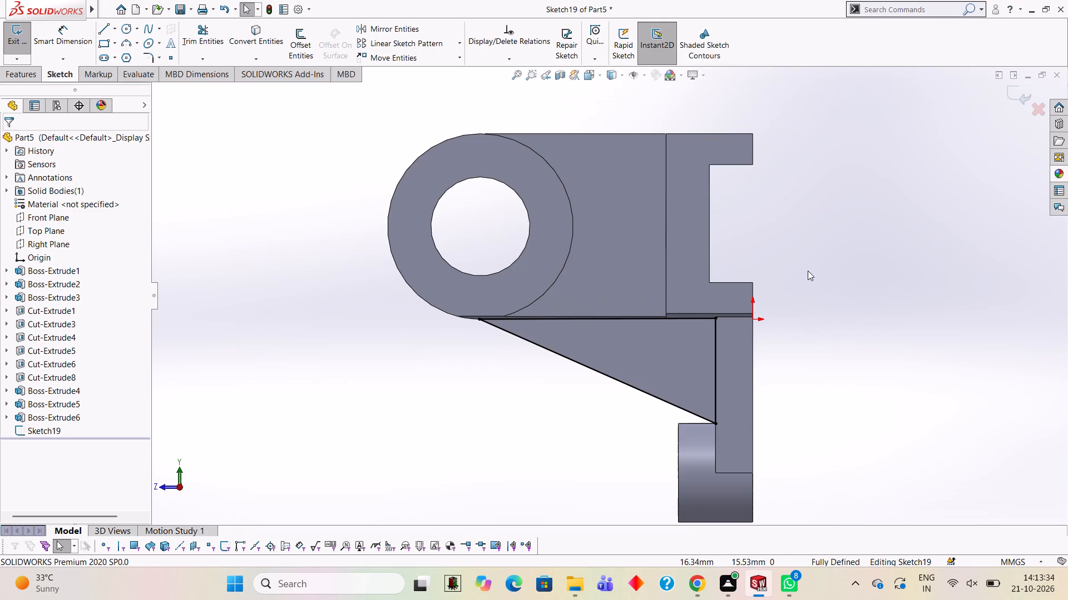
Cut-extrude the triangular sketch 16 mm blind into the rib from its side face.
middle_drag(500, 267, 600, 177)
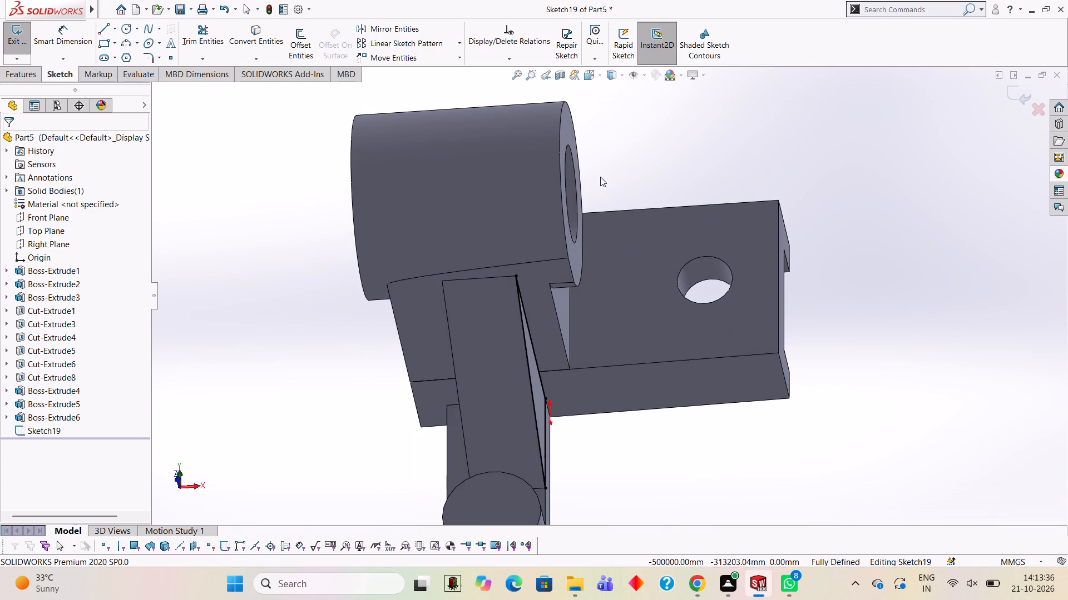
key(Escape)
key(Escape)
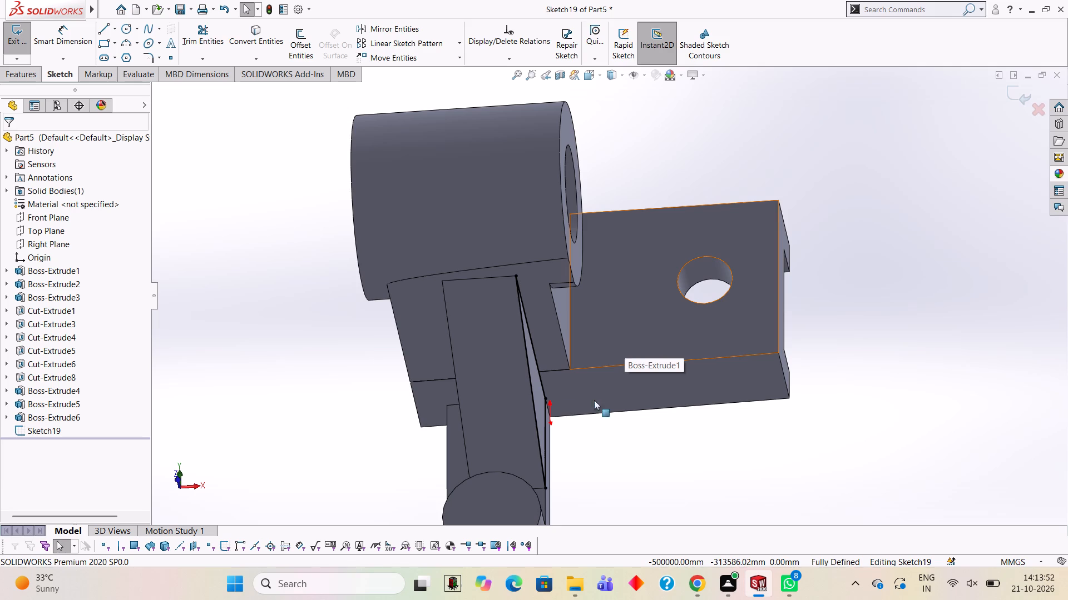
middle_drag(599, 349, 622, 352)
key(Escape)
middle_drag(666, 274, 613, 247)
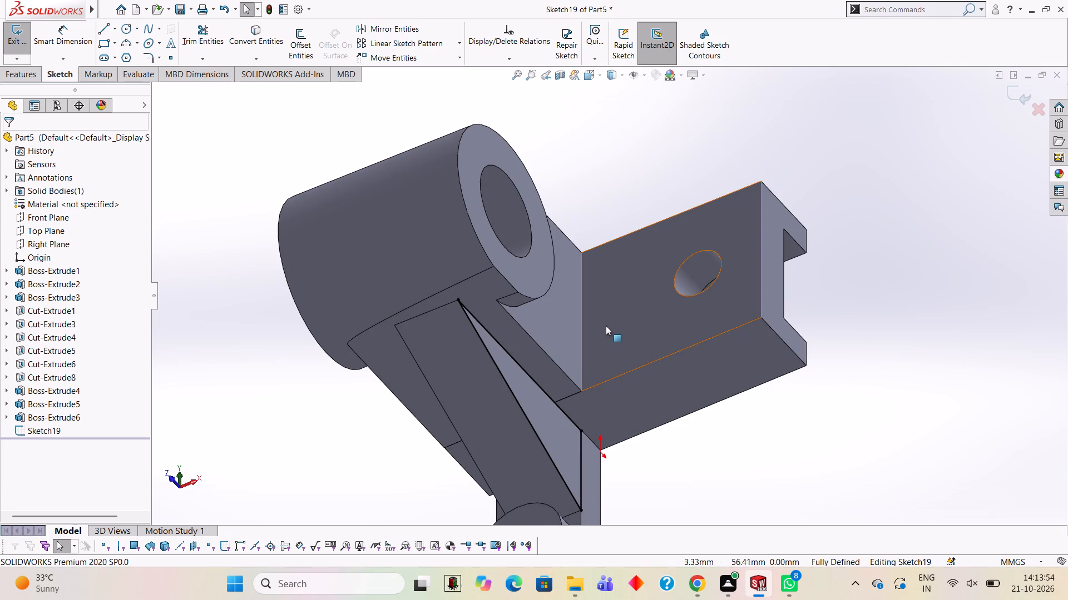
scroll(565, 400, up, 4)
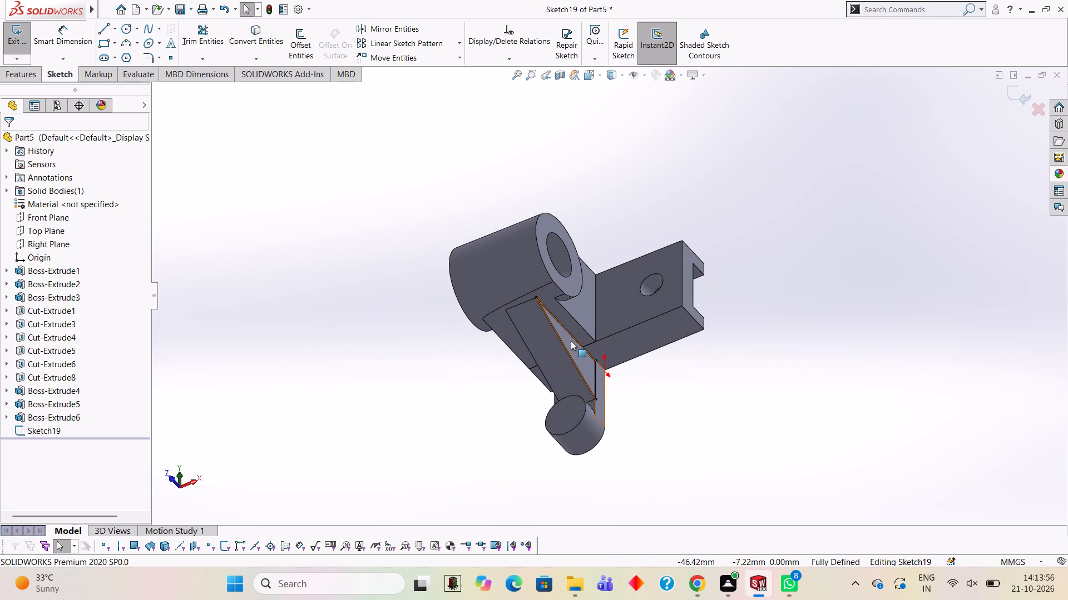
click(17, 78)
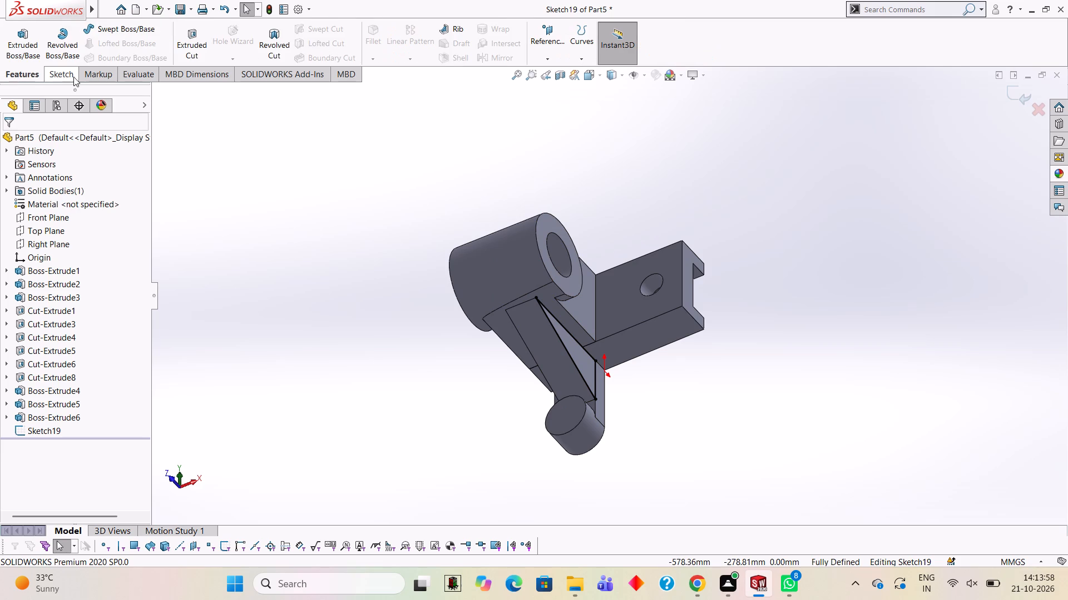
click(182, 38)
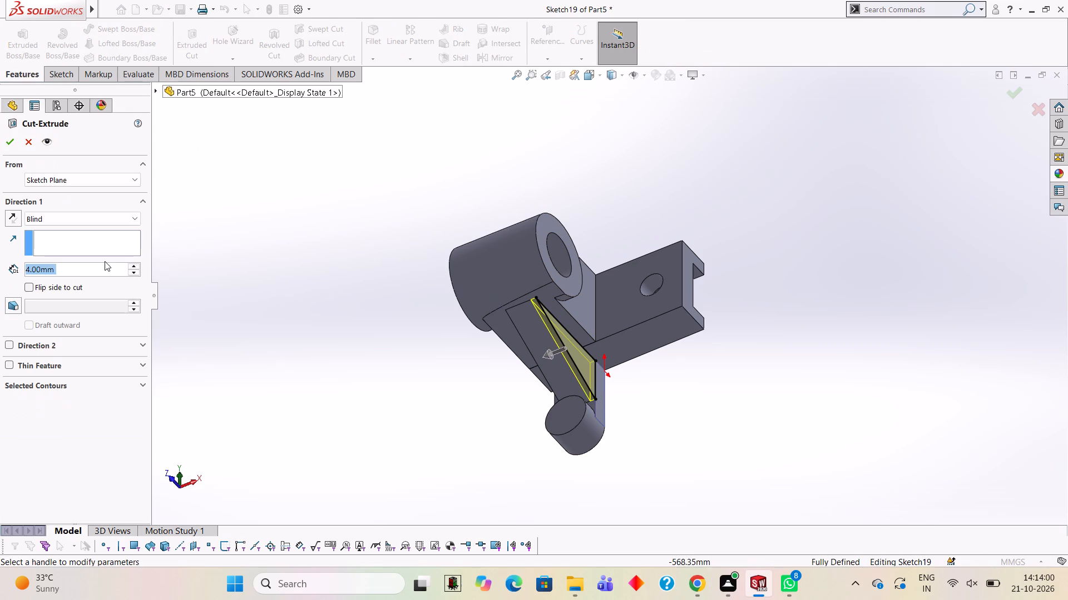
text(16)
key(Return)
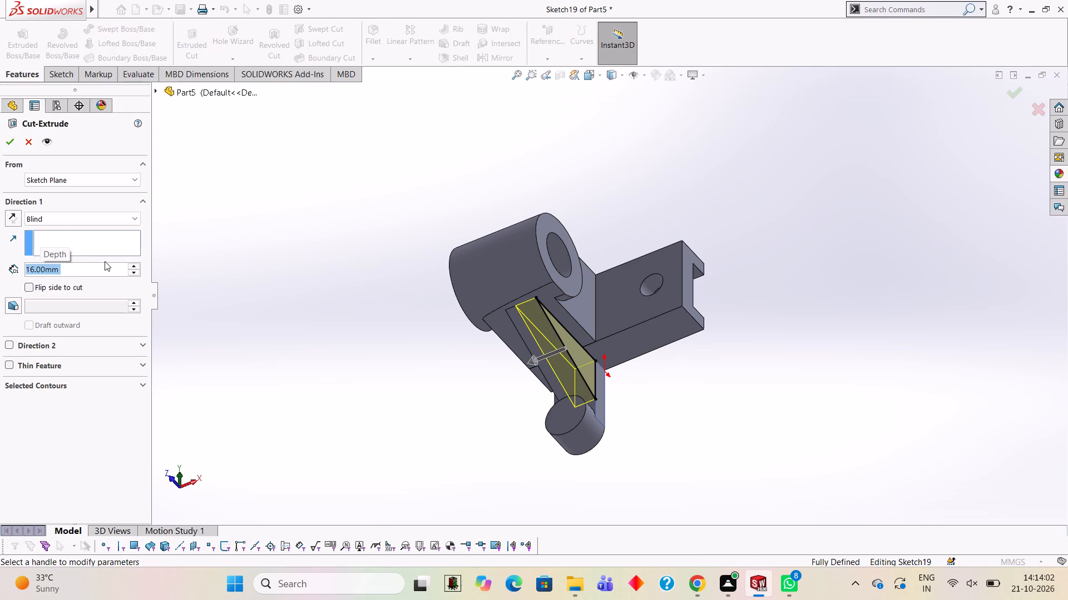
click(8, 144)
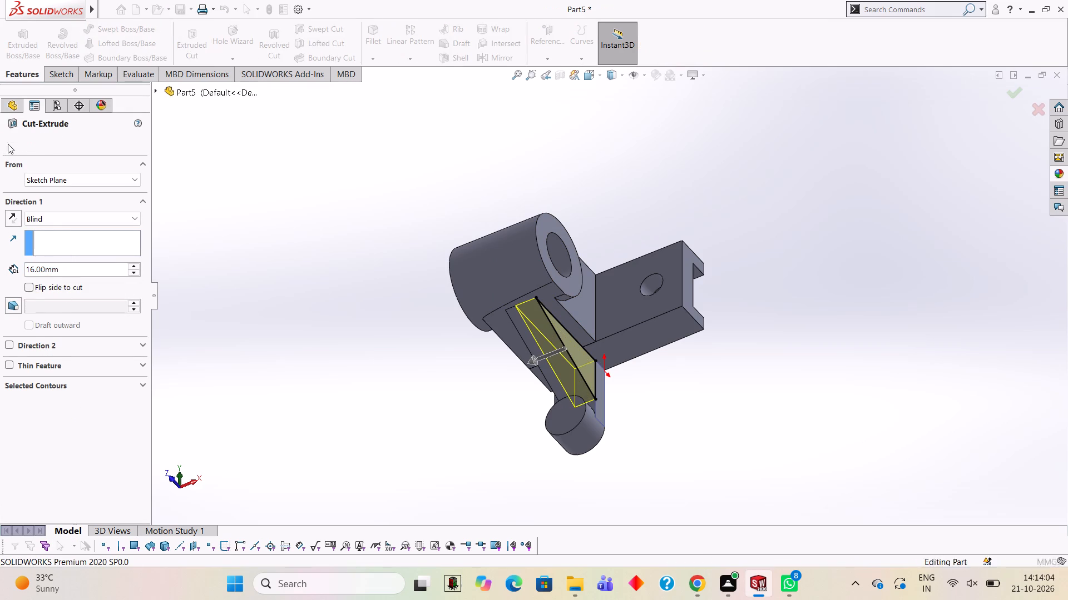
key(Escape)
click(310, 237)
Examine the thinned triangular rib and its position between the boss and the circular pad.
middle_drag(313, 237, 349, 256)
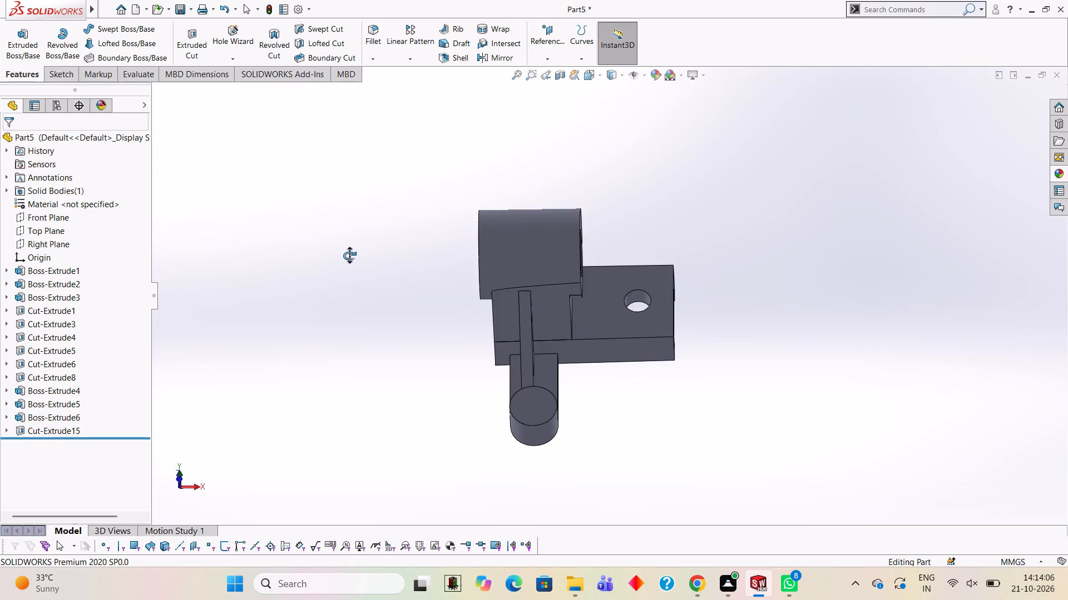
middle_drag(349, 256, 354, 258)
scroll(417, 286, down, 1)
scroll(540, 433, up, 2)
scroll(541, 379, down, 4)
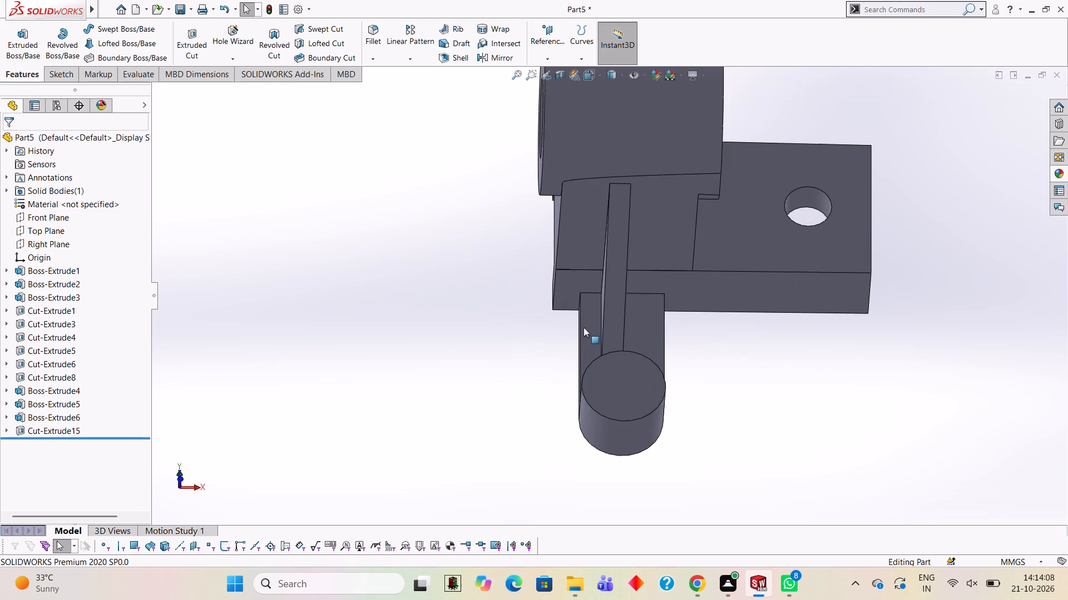
scroll(590, 326, up, 2)
scroll(592, 326, down, 3)
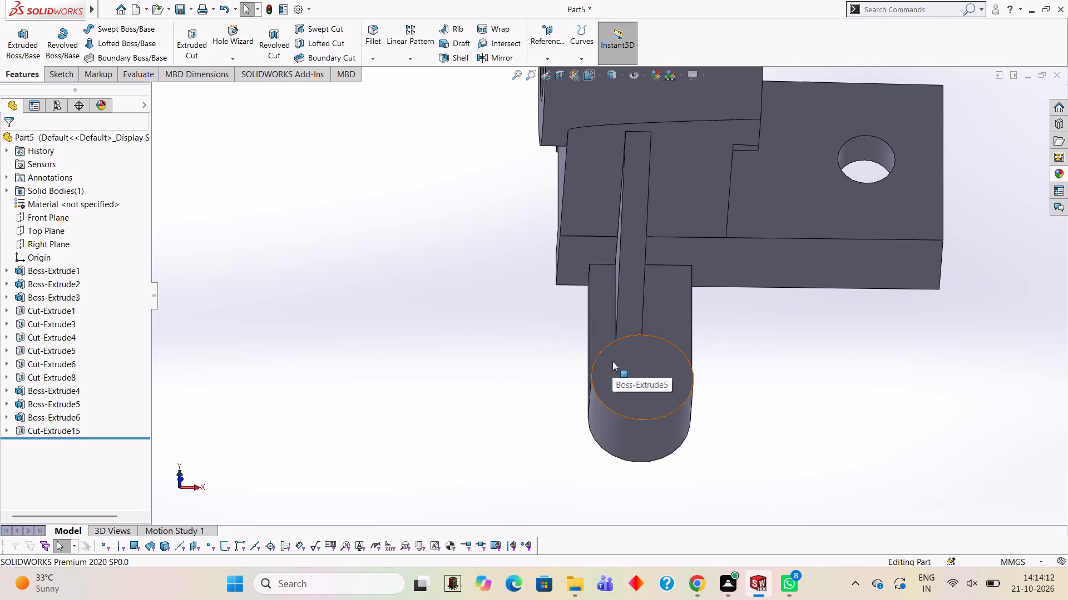
Undo the 16 mm rib cut, its triangular sketch and the rib extrusion, back to the rib's open triangular profile sketch.
key(ctrl+z)
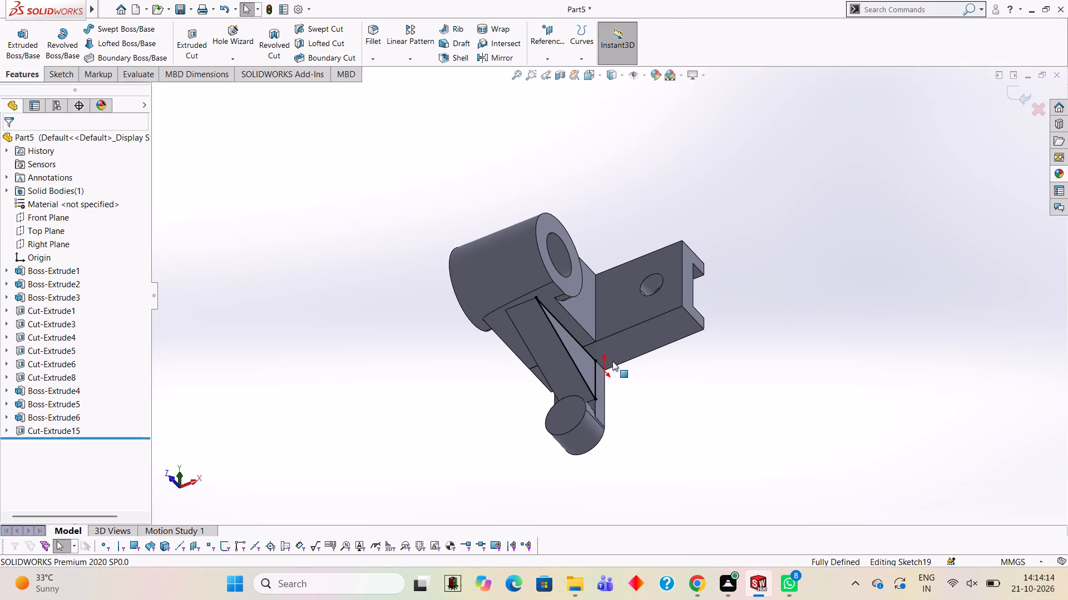
key(ctrl+z)
key(ctrl+z)
key(ctrl+z)
key(ctrl+z)
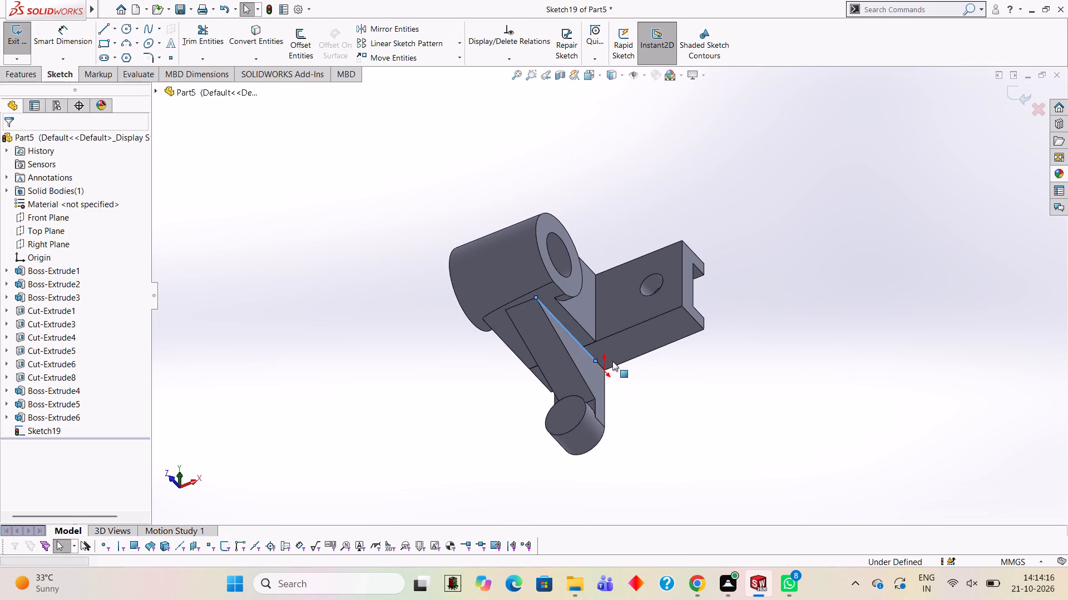
key(ctrl+z)
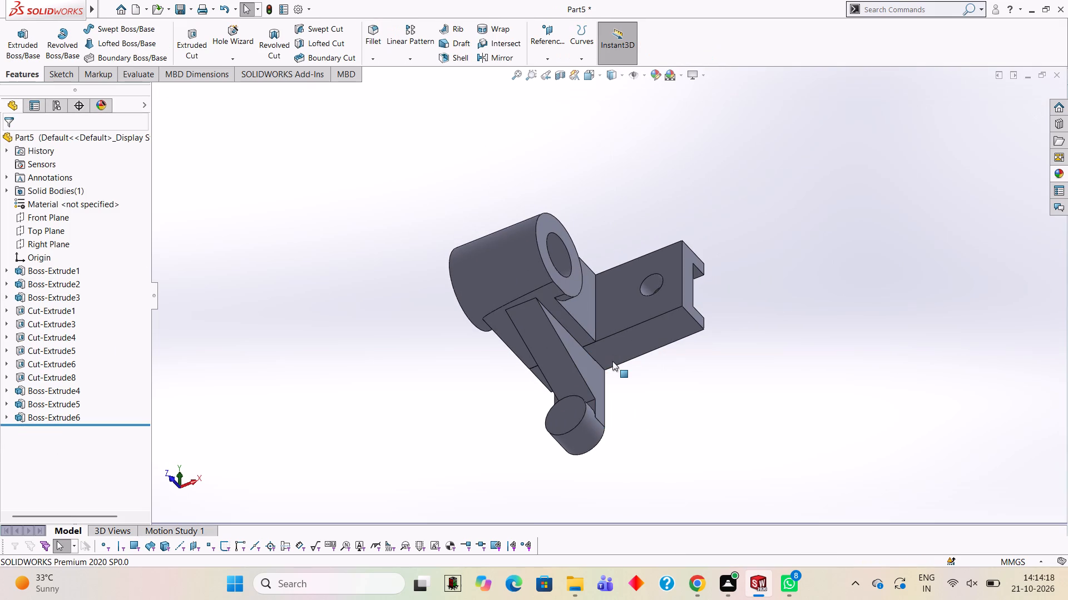
key(ctrl+z)
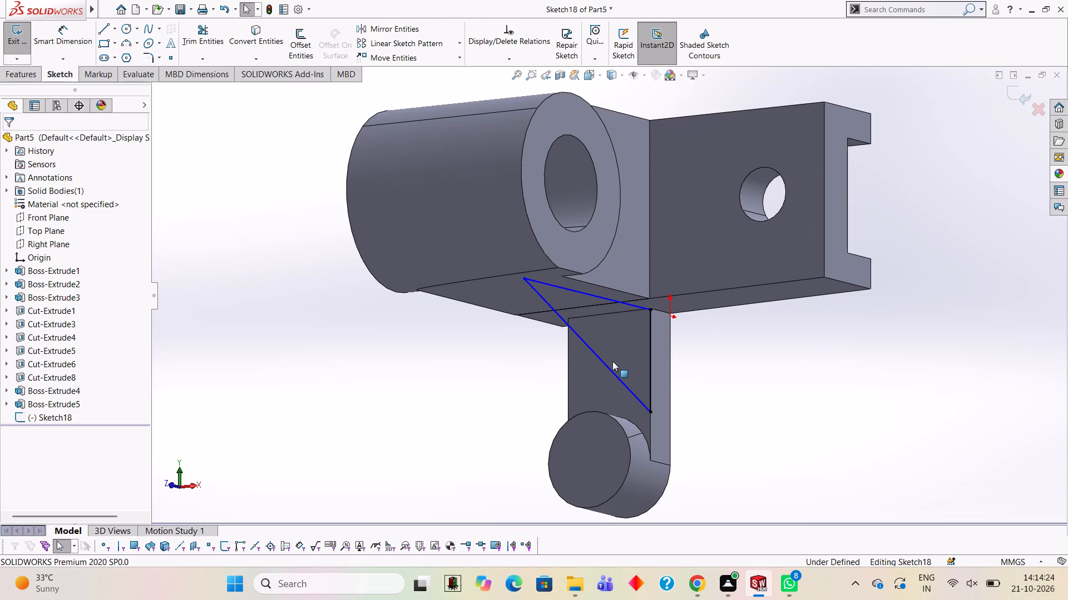
Extrude the triangular rib profile 20 mm blind in the reversed direction, merged with the body.
click(32, 63)
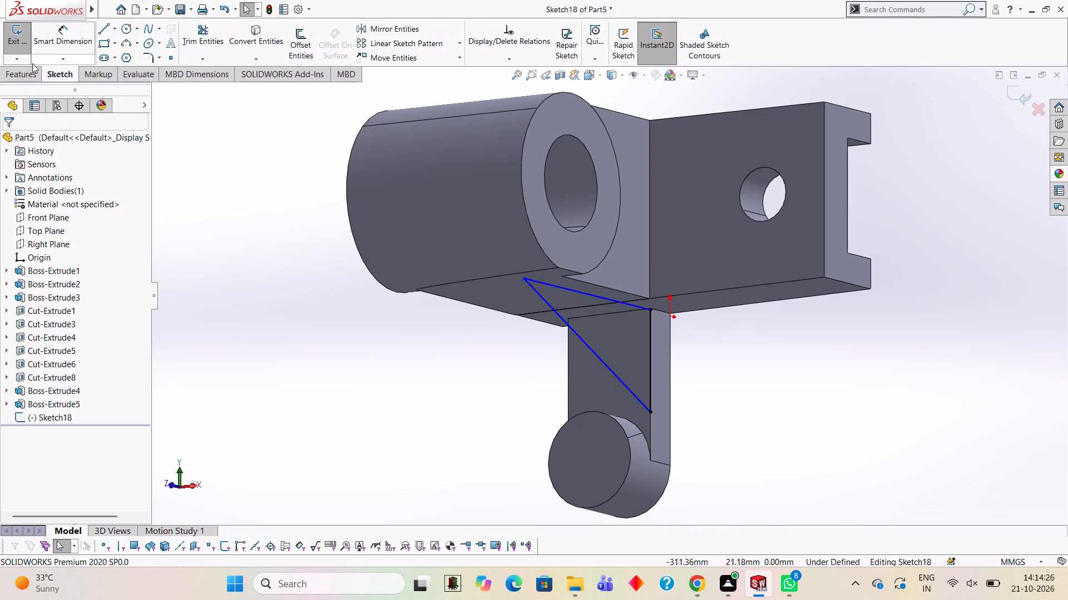
click(25, 81)
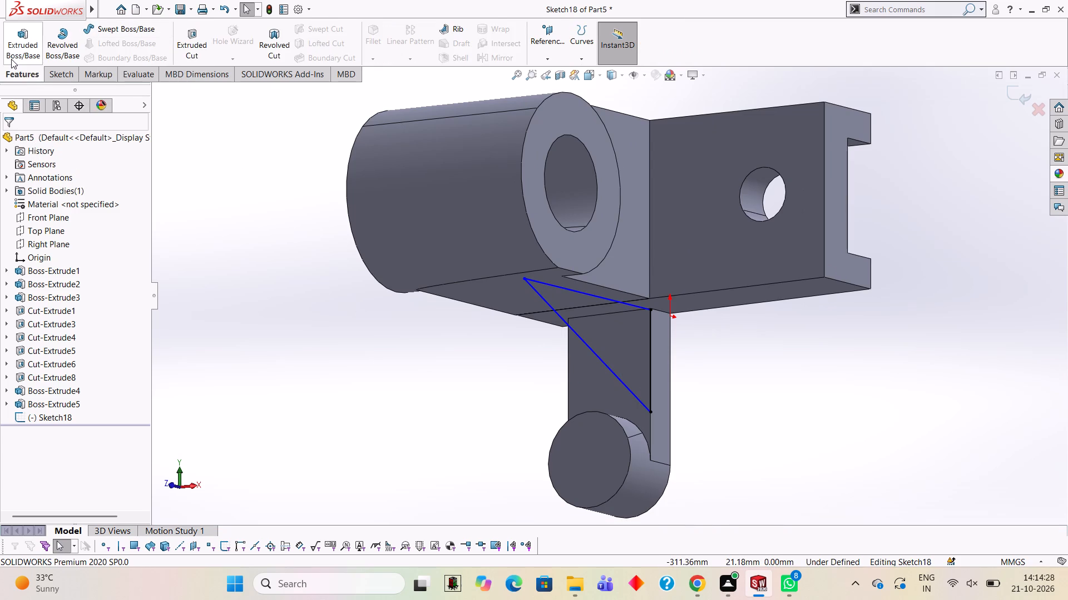
click(11, 59)
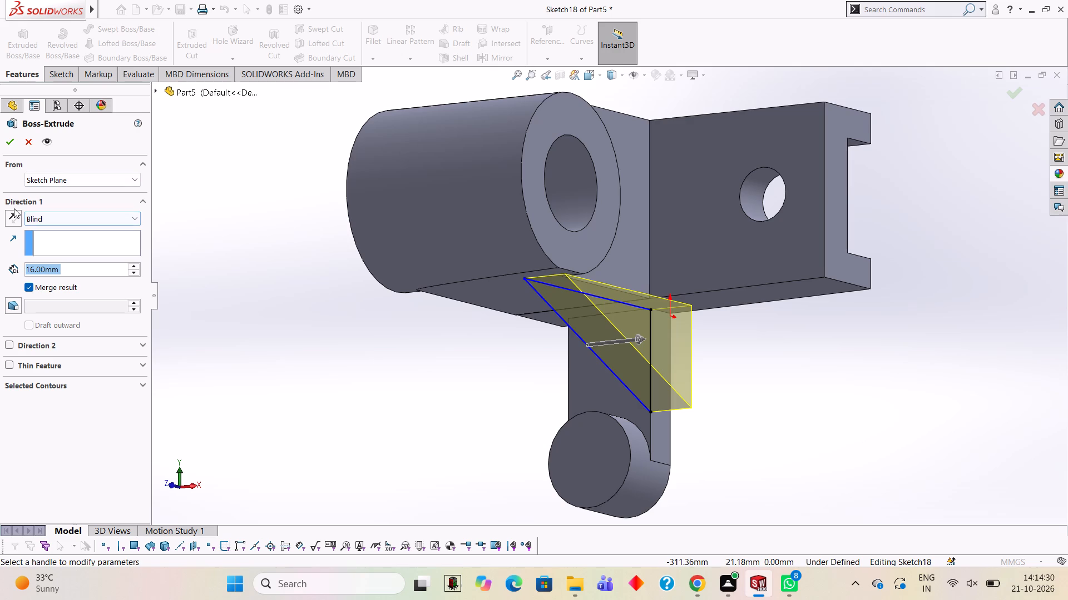
click(14, 208)
text(20)
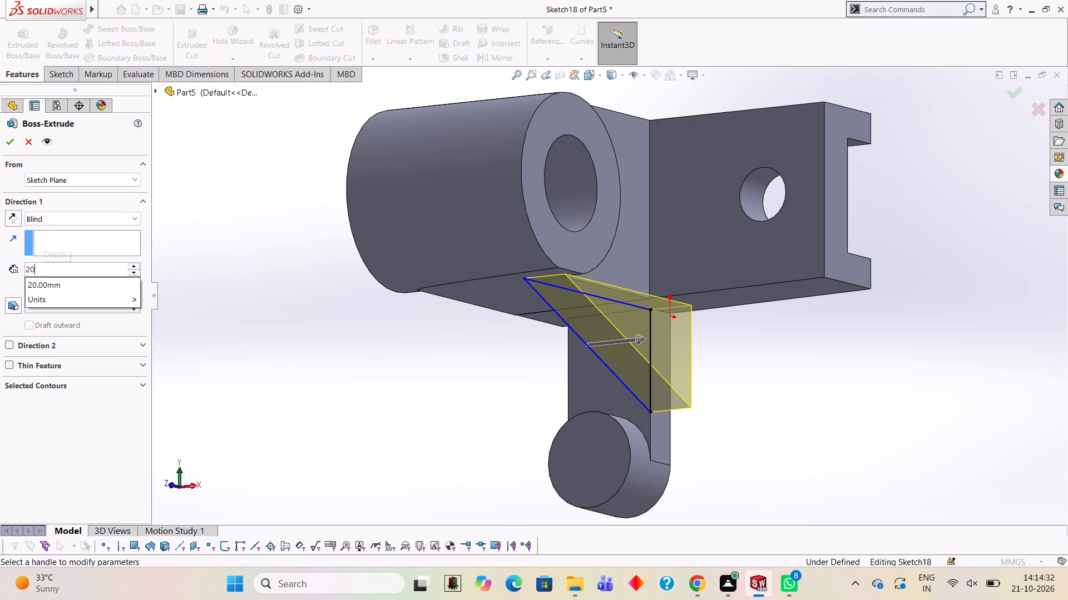
key(Return)
click(8, 214)
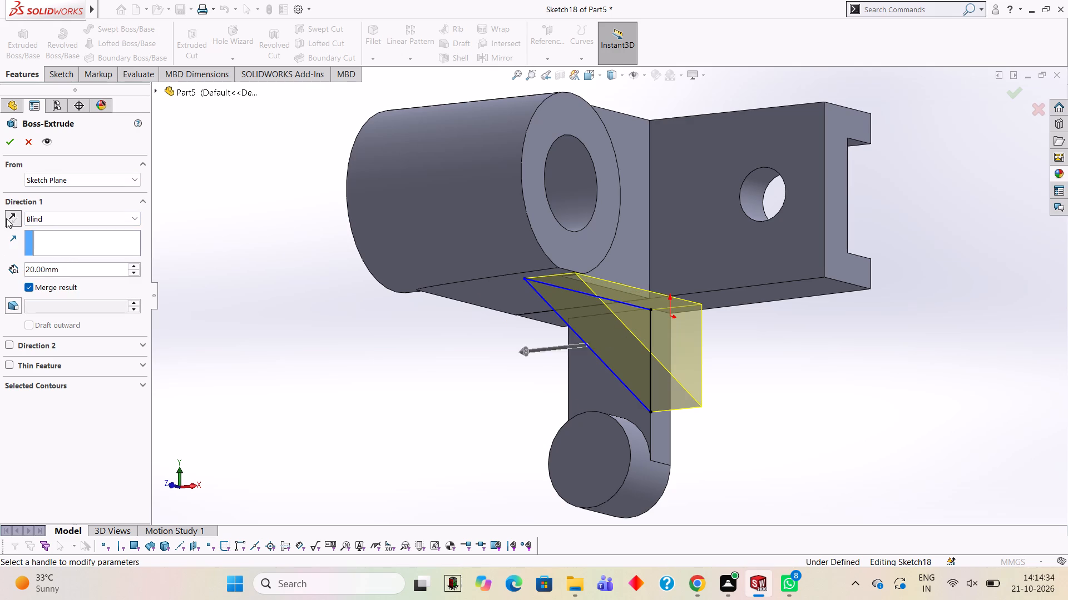
click(10, 143)
click(241, 157)
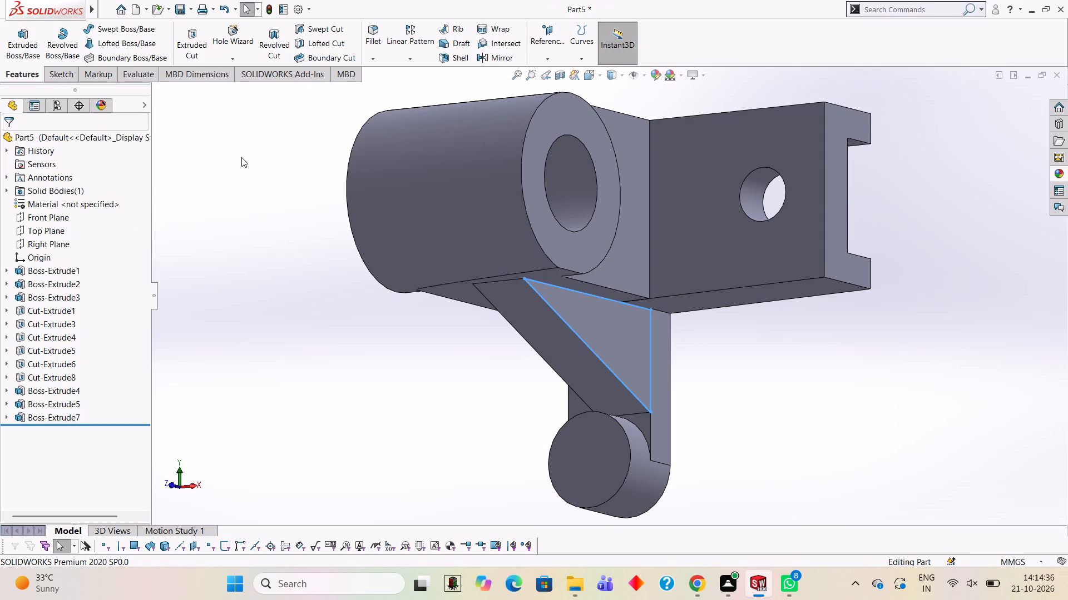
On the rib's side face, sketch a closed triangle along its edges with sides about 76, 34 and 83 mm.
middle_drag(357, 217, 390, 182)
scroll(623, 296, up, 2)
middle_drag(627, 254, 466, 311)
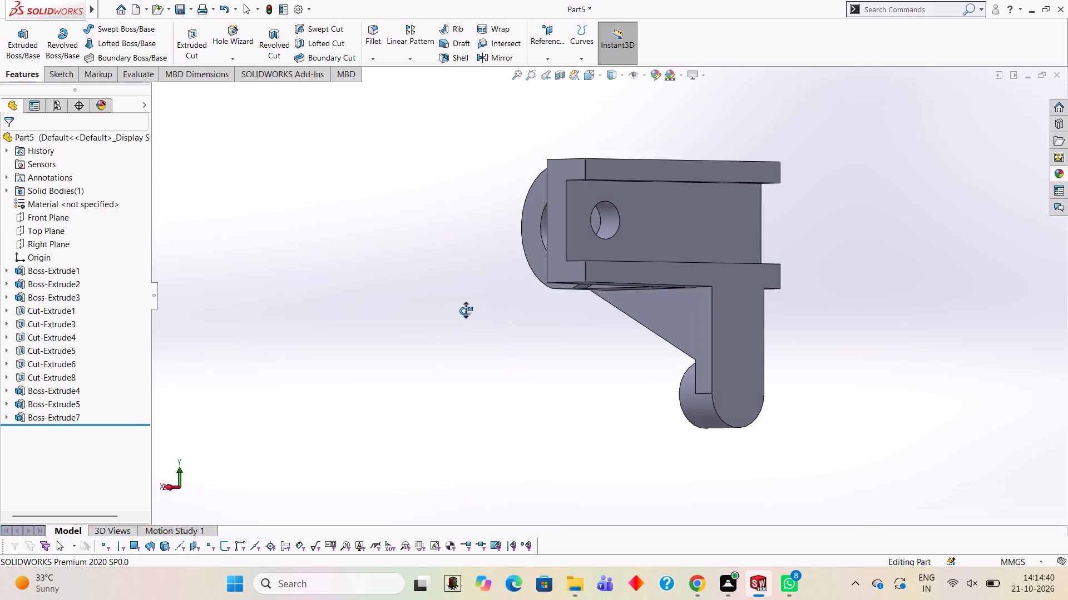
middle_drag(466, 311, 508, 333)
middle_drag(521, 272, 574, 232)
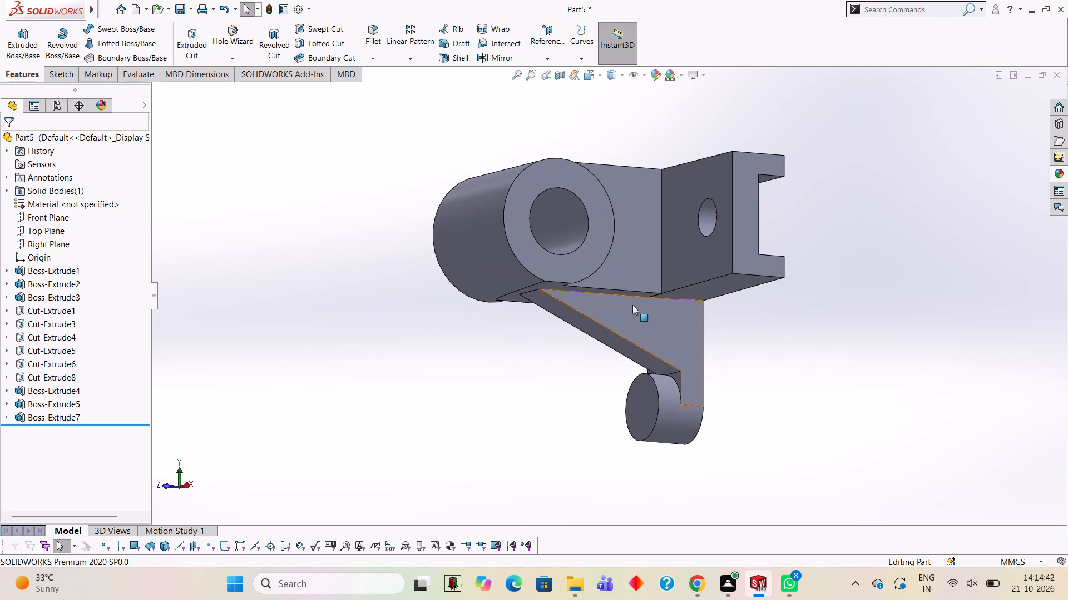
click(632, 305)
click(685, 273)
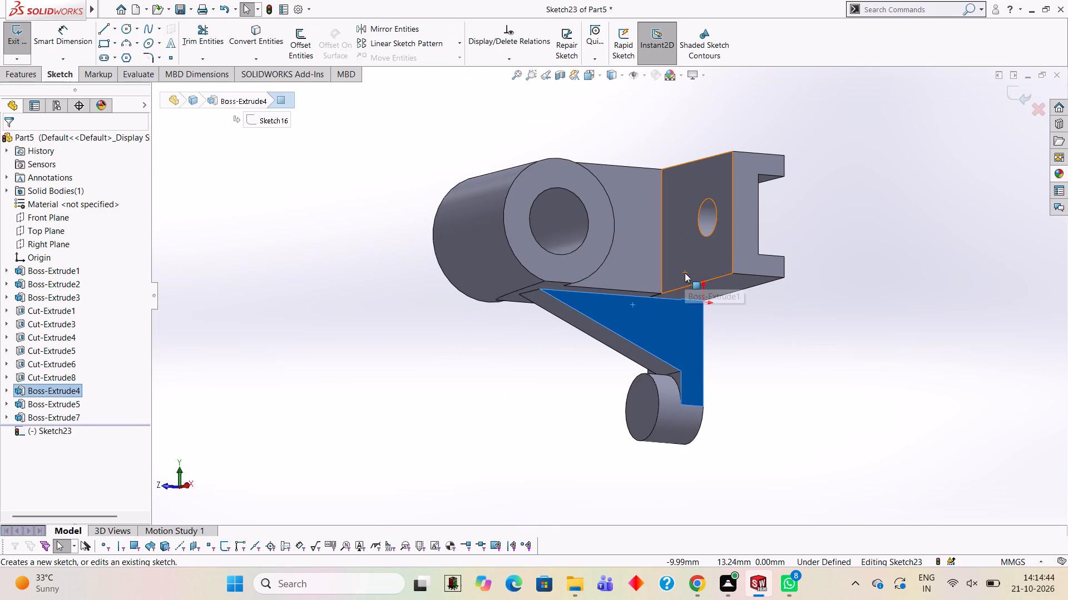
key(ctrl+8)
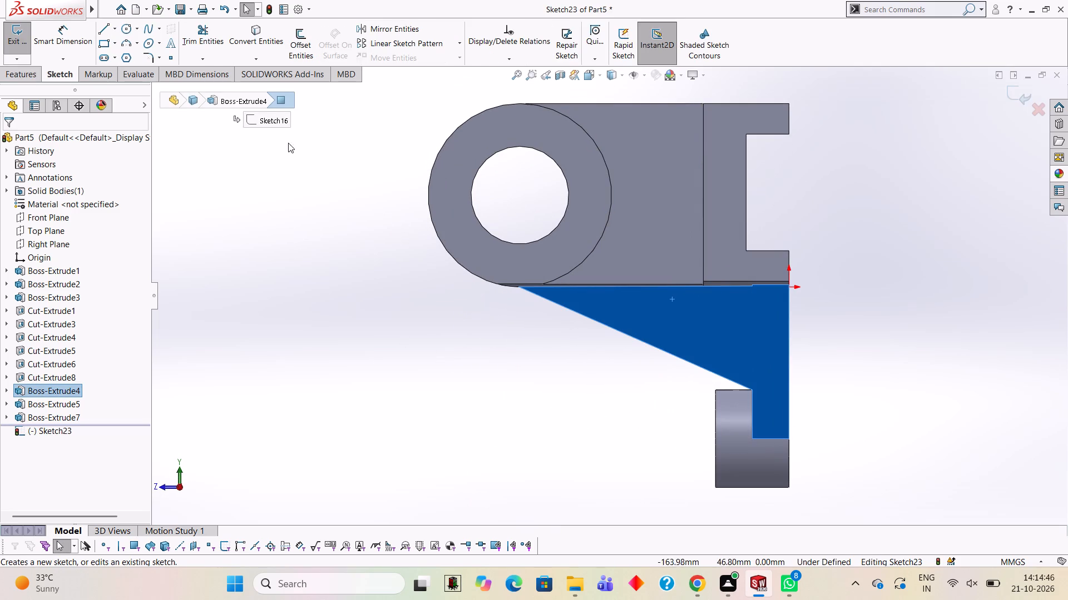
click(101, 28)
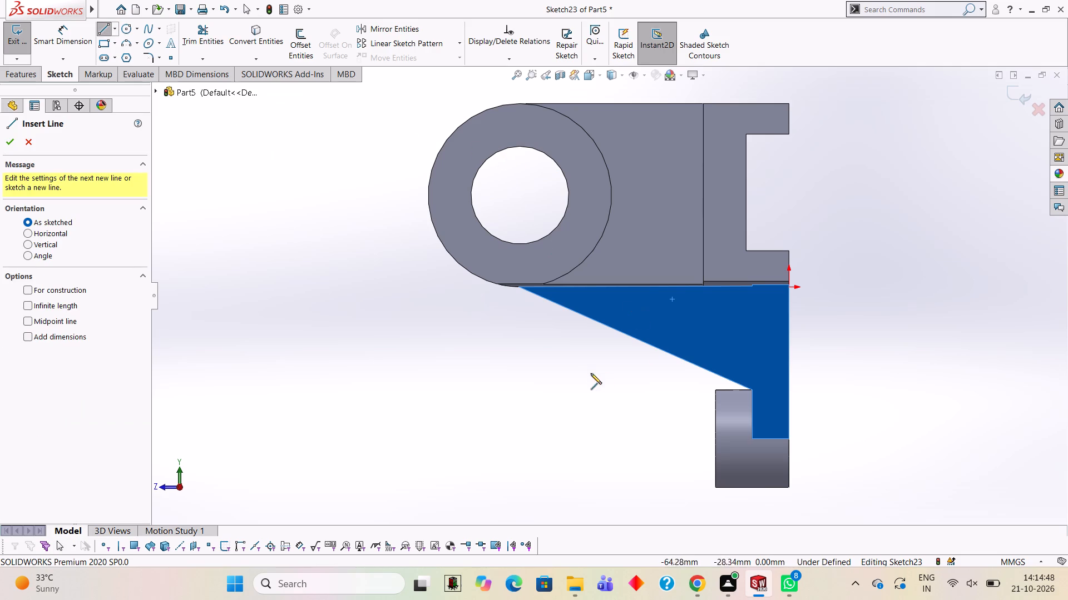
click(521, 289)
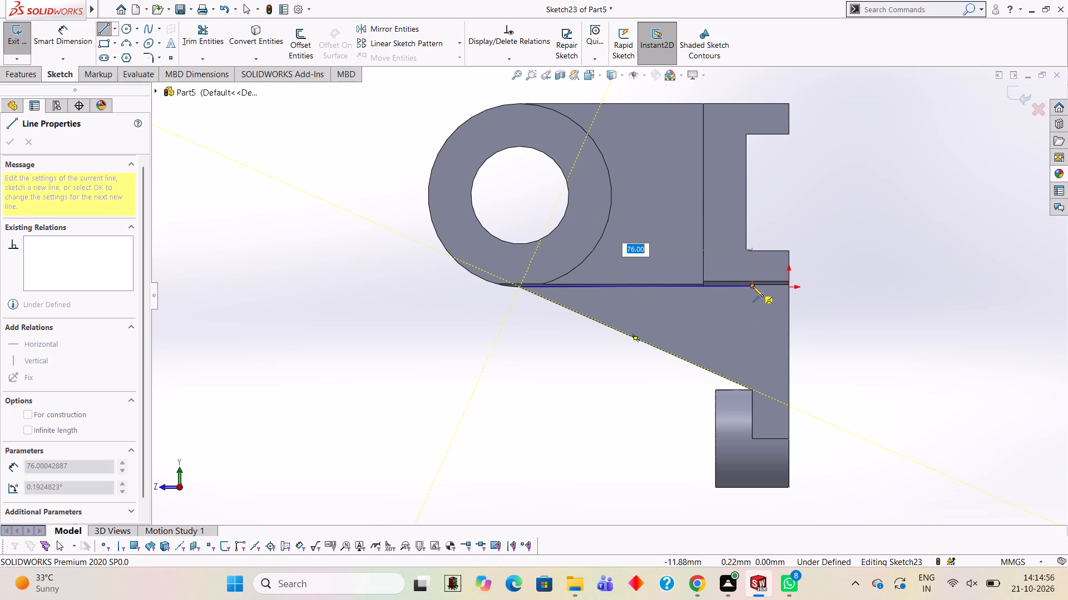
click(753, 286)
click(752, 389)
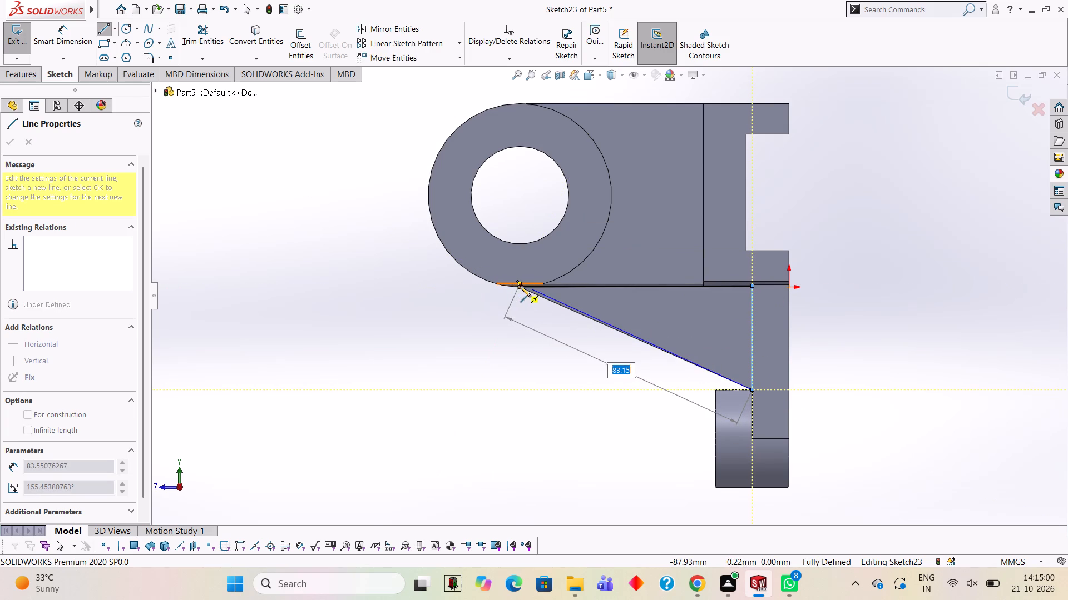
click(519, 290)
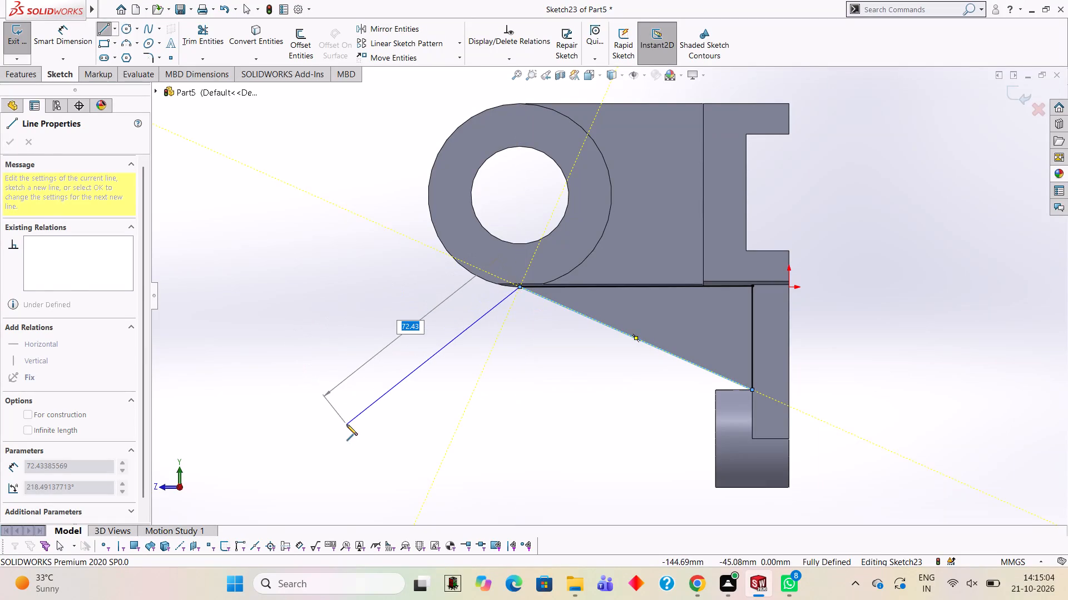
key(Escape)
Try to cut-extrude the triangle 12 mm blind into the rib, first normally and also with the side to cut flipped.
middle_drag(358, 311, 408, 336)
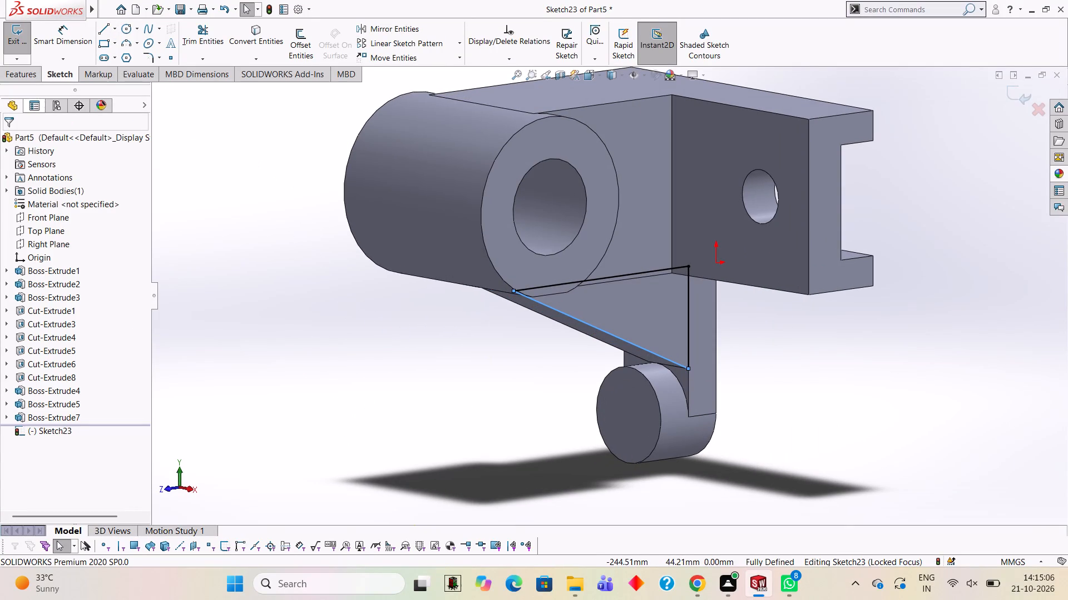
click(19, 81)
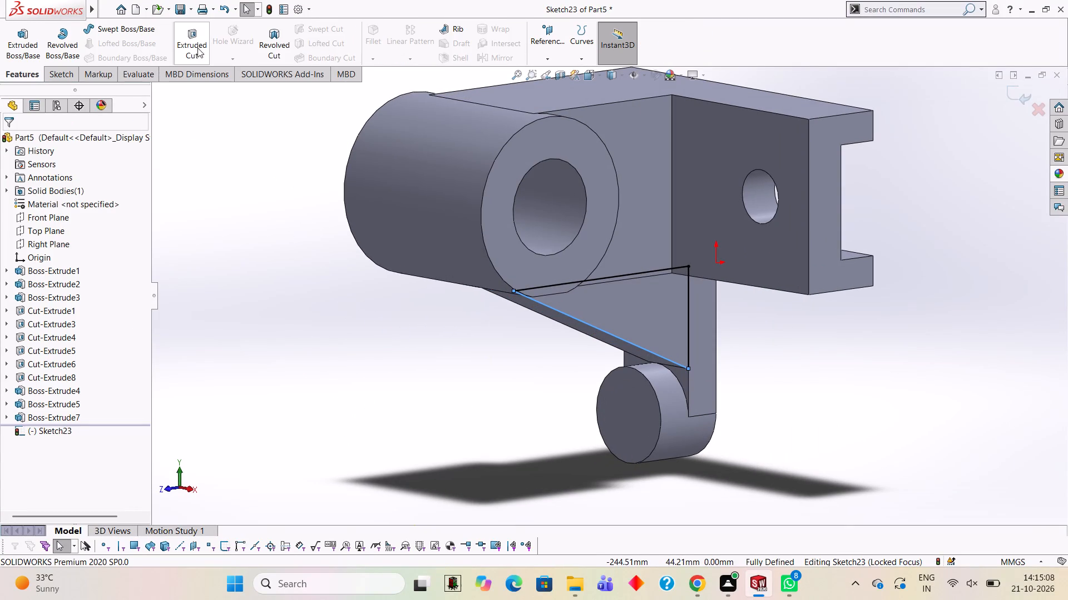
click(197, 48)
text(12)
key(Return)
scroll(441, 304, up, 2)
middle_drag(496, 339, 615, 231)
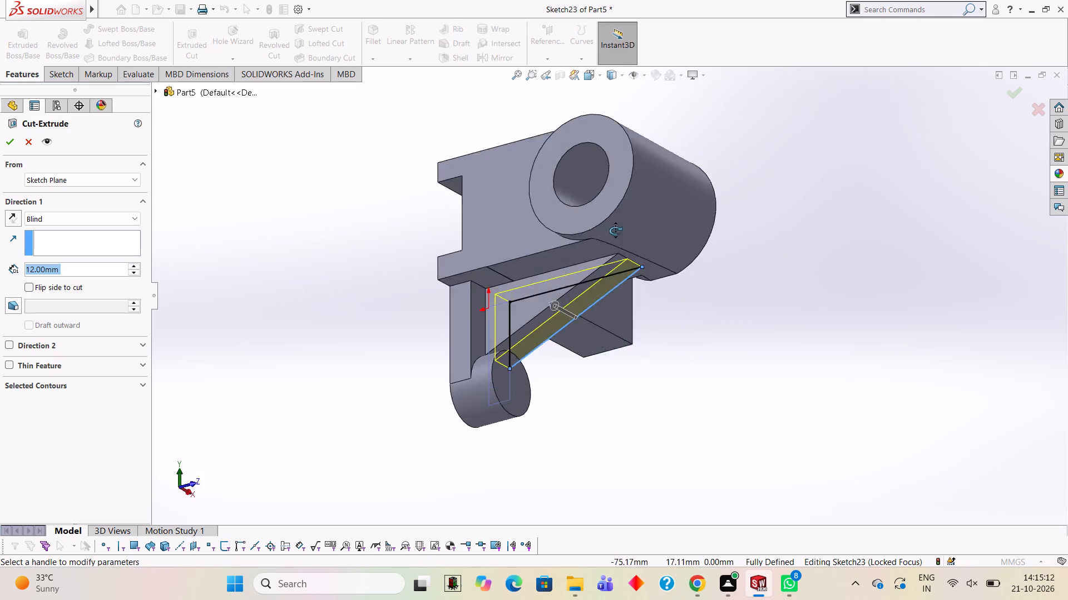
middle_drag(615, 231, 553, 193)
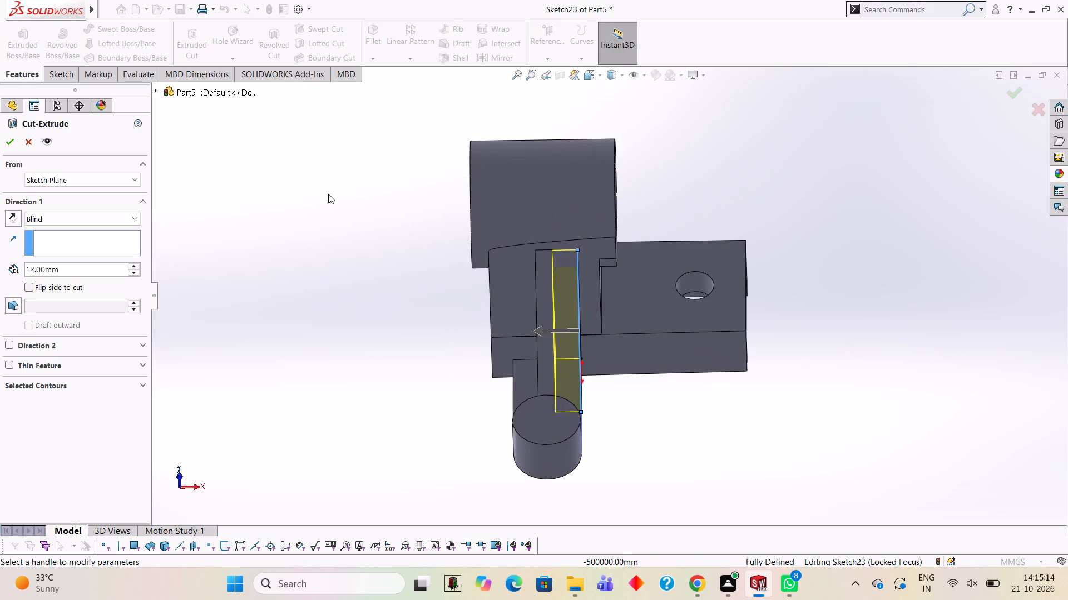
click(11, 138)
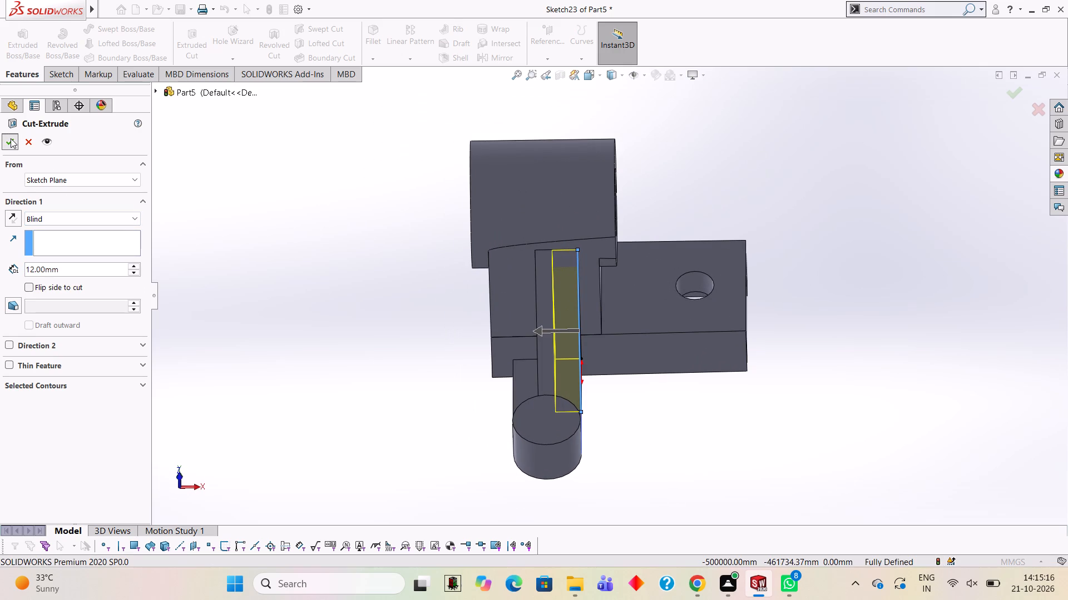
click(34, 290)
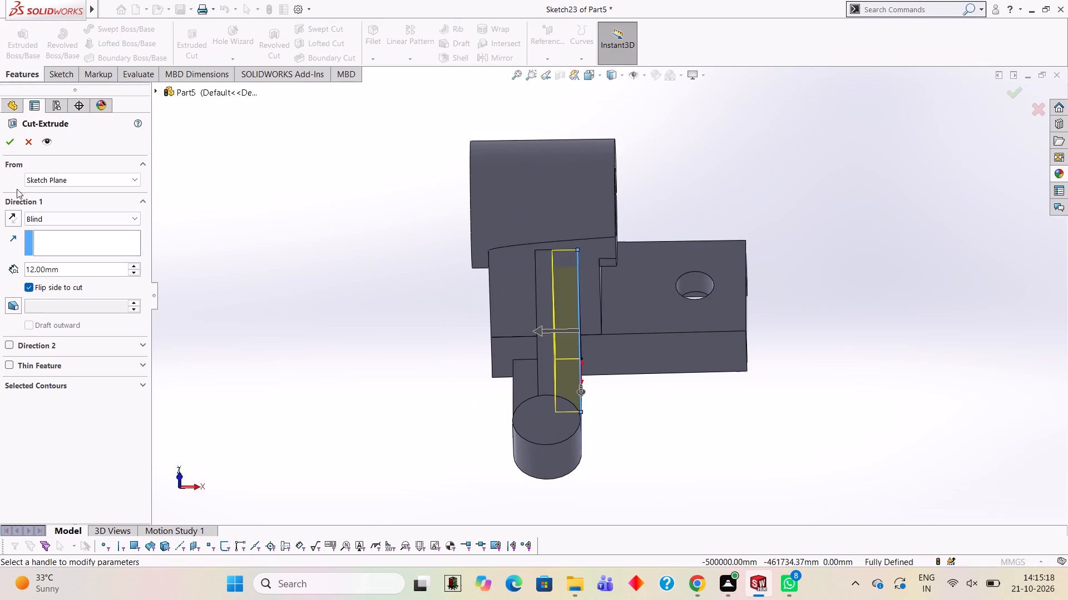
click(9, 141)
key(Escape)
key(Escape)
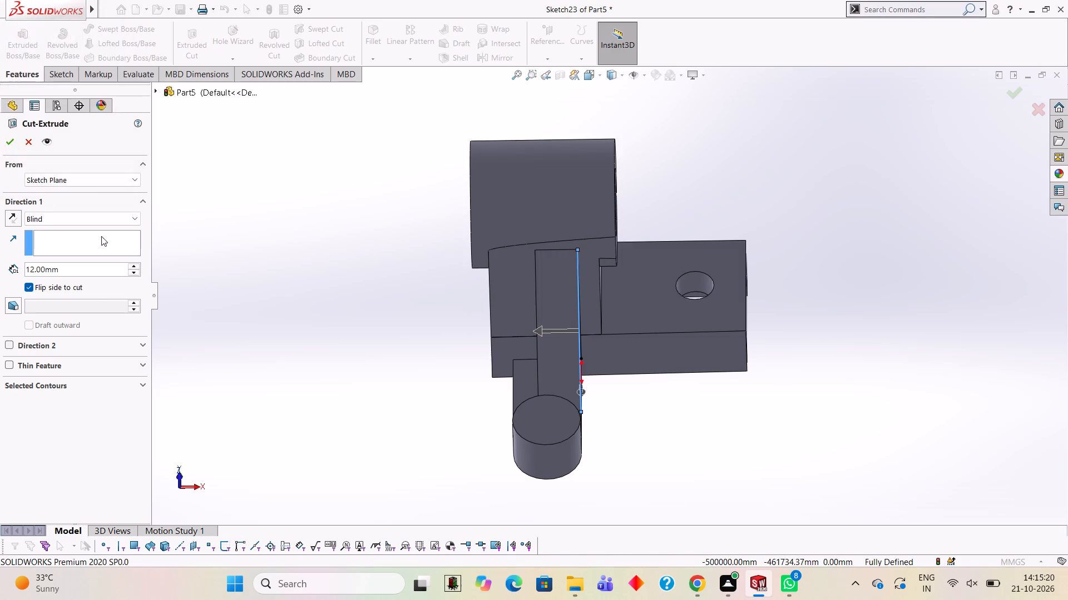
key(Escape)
Examine how the sketched triangle's corner meets the rib's pointed end beneath the boss.
middle_drag(532, 320, 463, 309)
scroll(650, 282, down, 1)
middle_drag(650, 282, 643, 288)
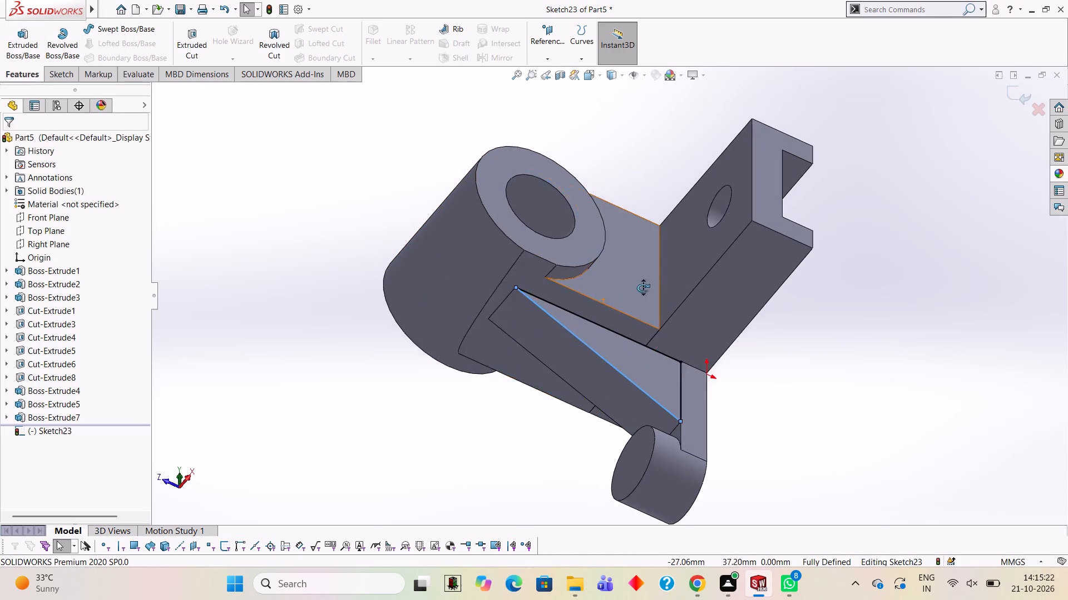
middle_drag(643, 288, 626, 303)
middle_drag(600, 299, 600, 301)
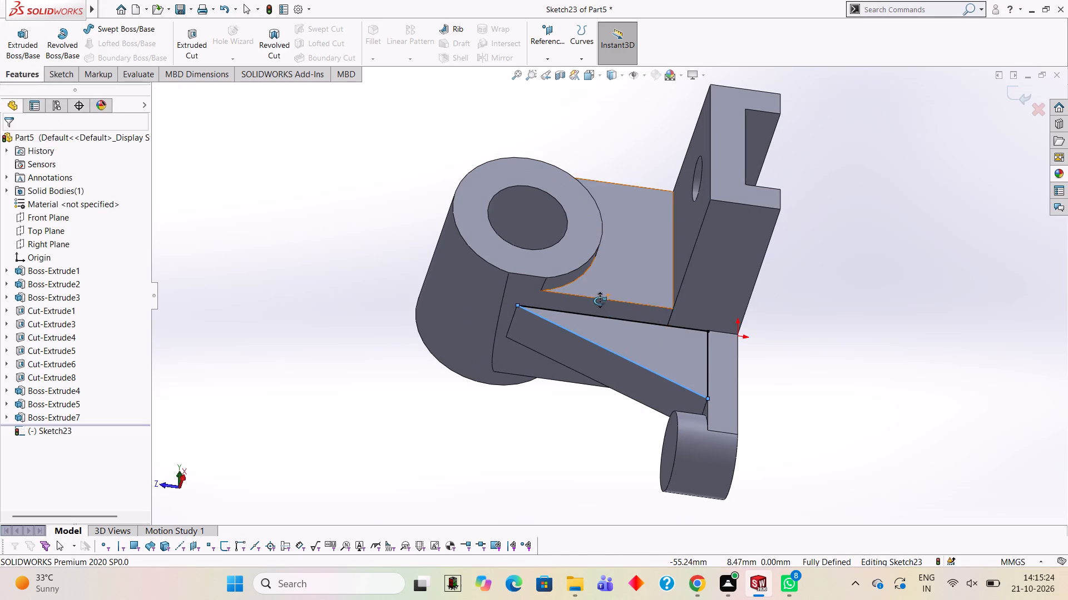
middle_drag(600, 301, 567, 373)
scroll(586, 282, down, 5)
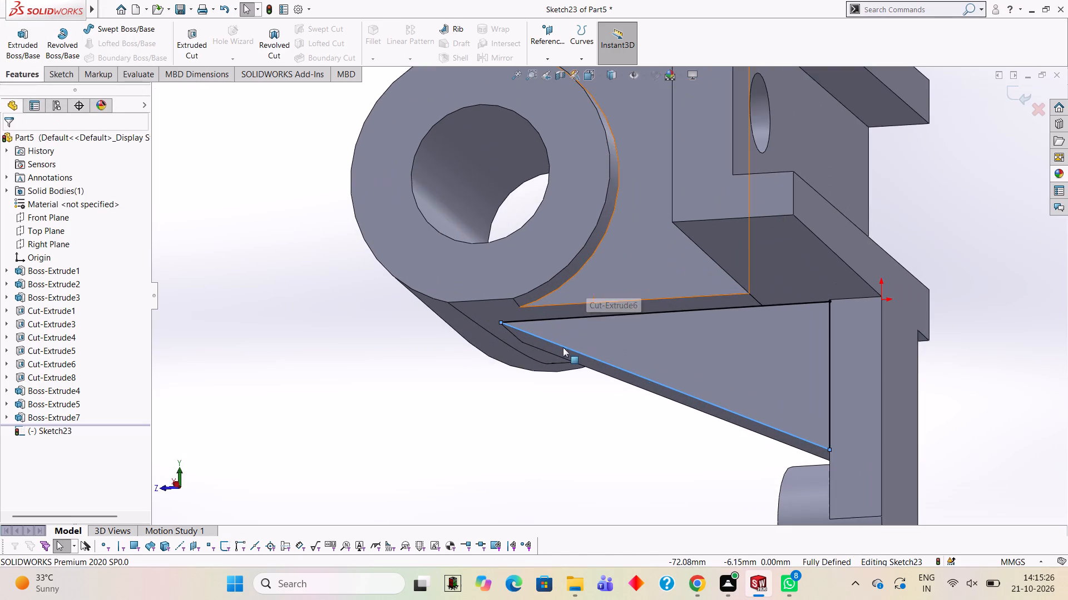
scroll(553, 335, down, 5)
scroll(450, 237, down, 5)
scroll(511, 373, down, 3)
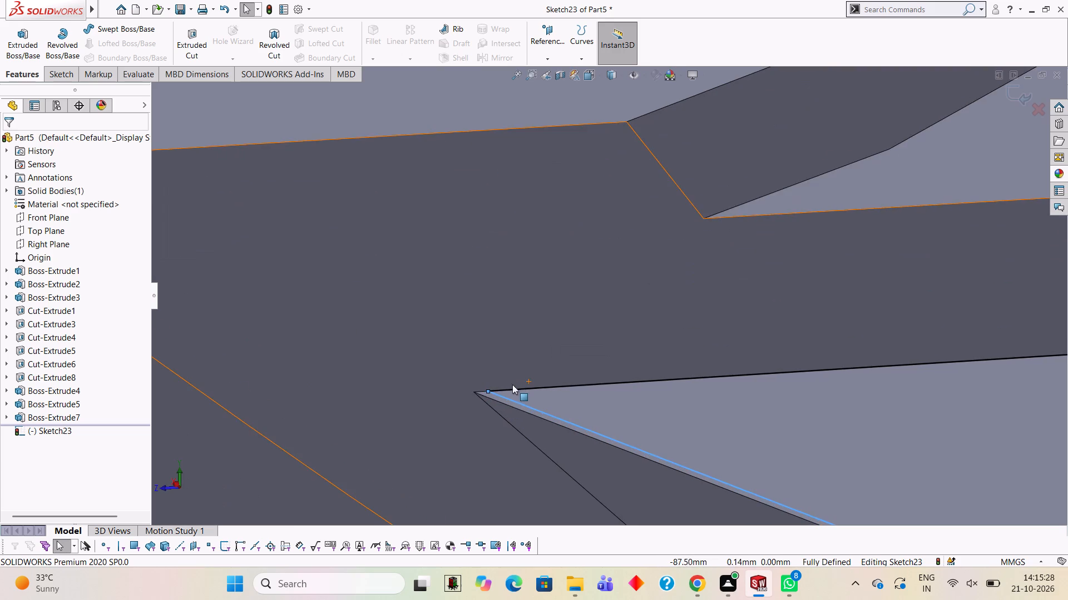
scroll(511, 384, down, 3)
scroll(510, 382, up, 5)
scroll(671, 314, up, 4)
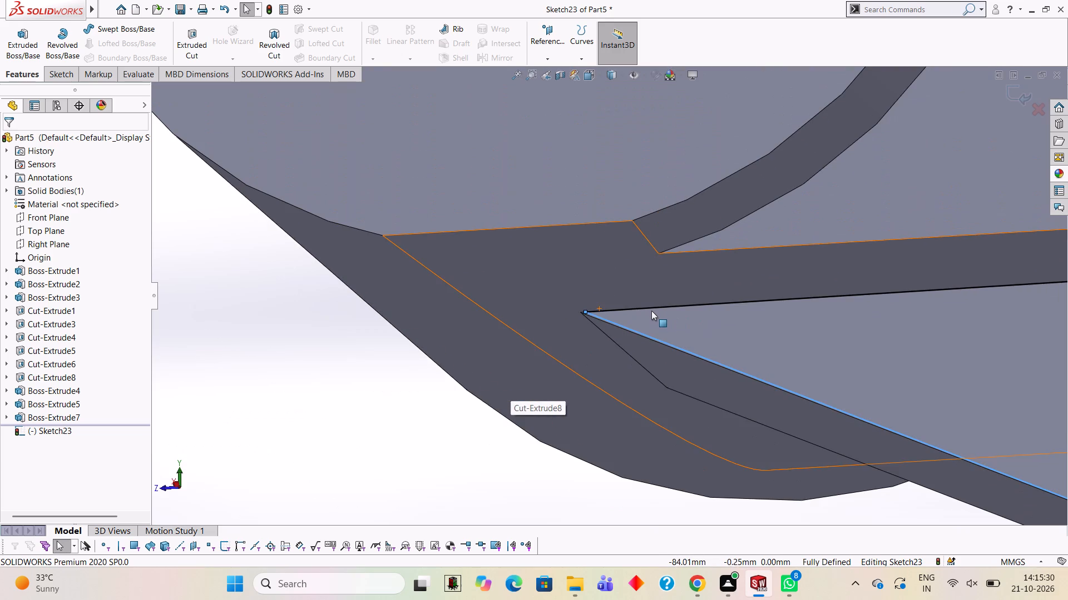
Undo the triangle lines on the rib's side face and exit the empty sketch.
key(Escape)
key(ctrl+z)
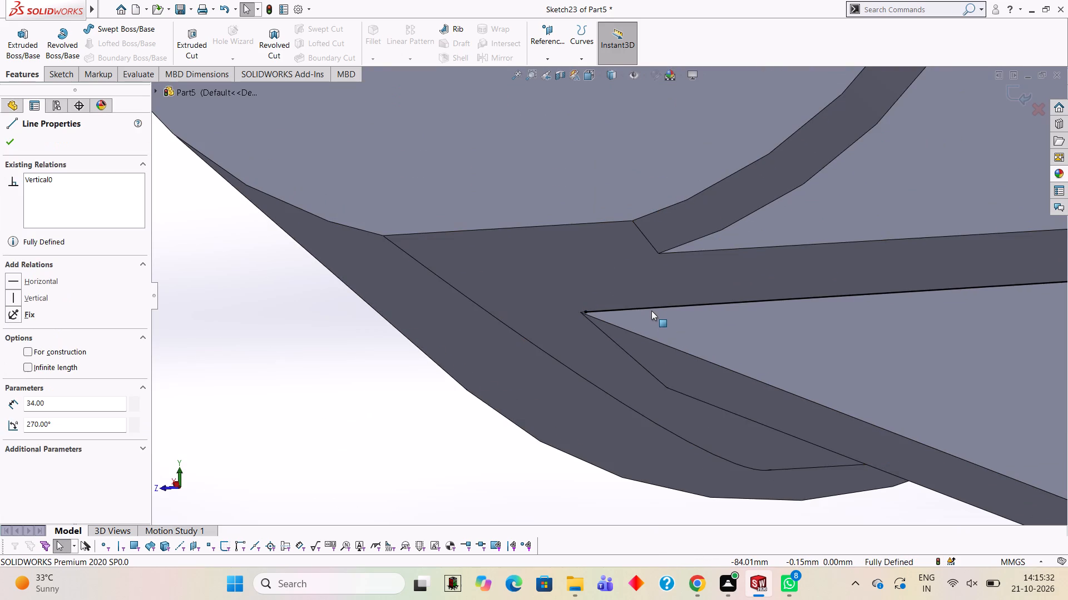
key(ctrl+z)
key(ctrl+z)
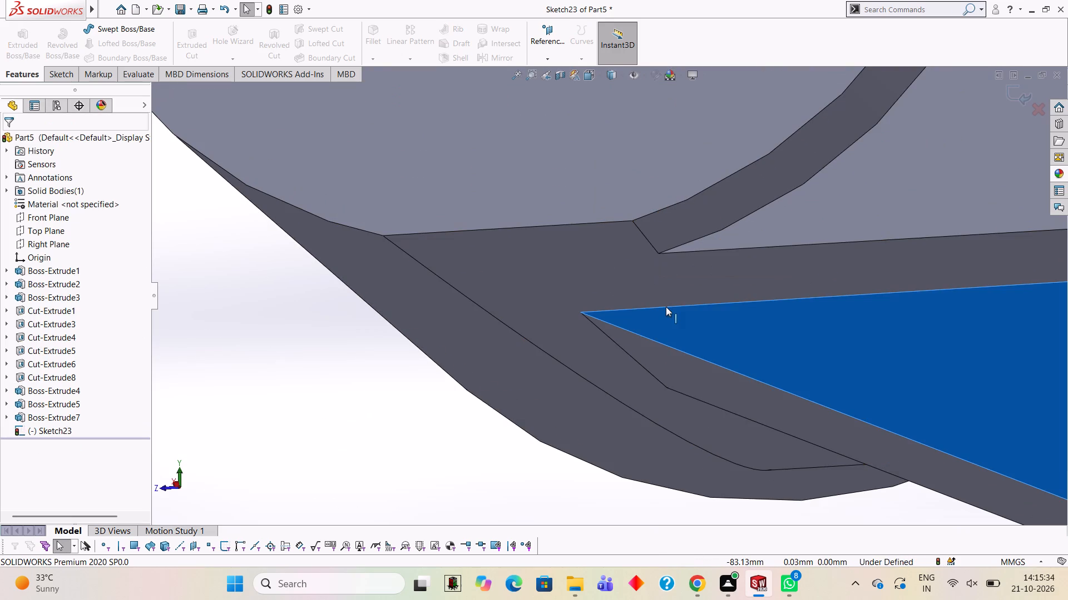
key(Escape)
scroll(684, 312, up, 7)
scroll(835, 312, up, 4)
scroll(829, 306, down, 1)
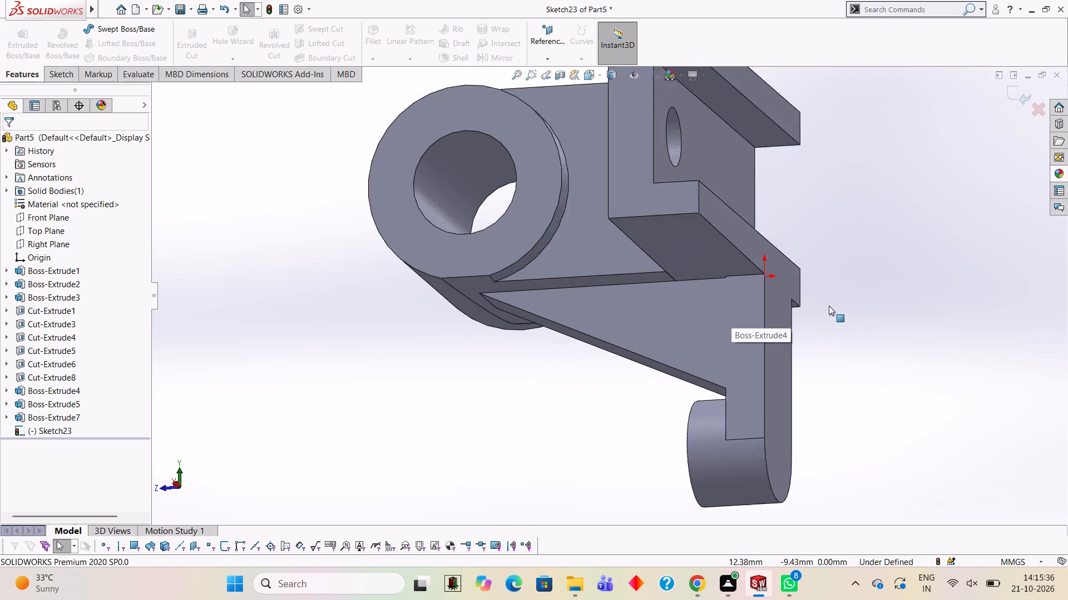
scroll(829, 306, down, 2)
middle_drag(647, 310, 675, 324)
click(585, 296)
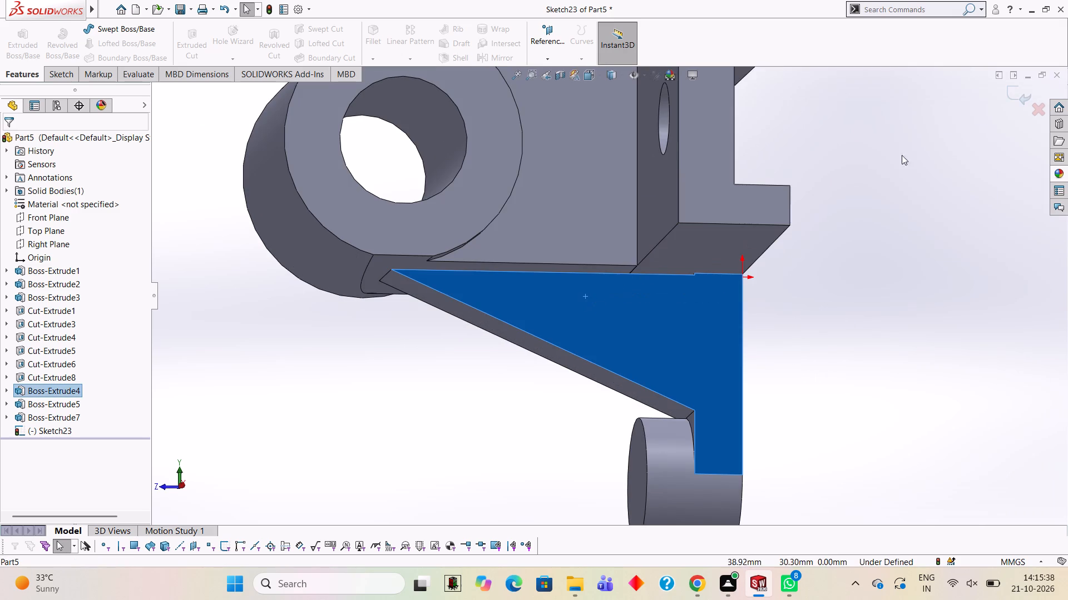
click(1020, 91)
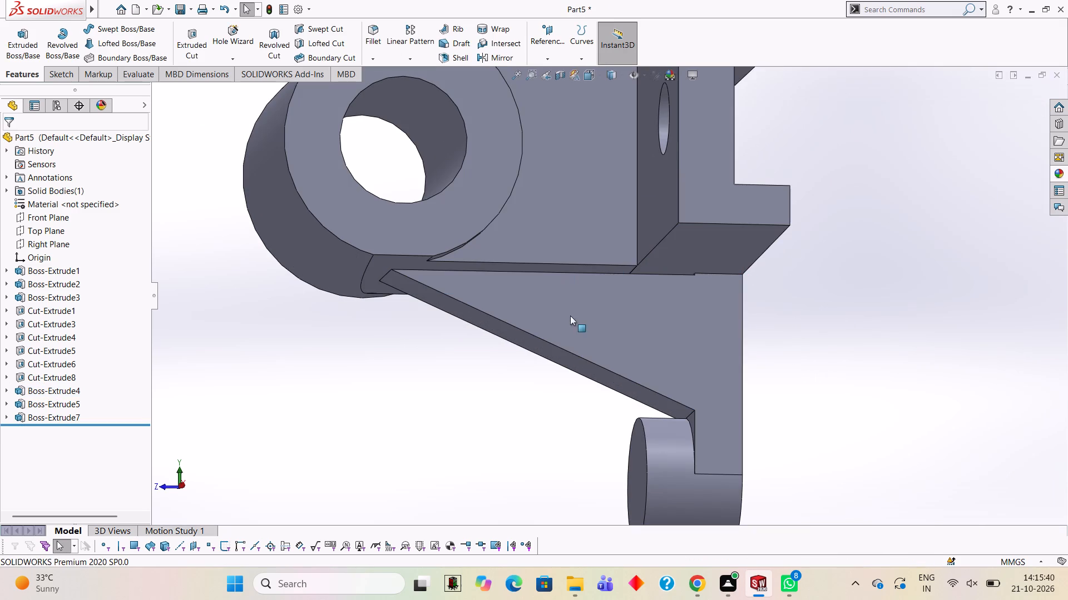
On the rib's side face, sketch a closed triangle along its edges with sides about 76, 34 and 83 mm.
click(567, 315)
click(617, 278)
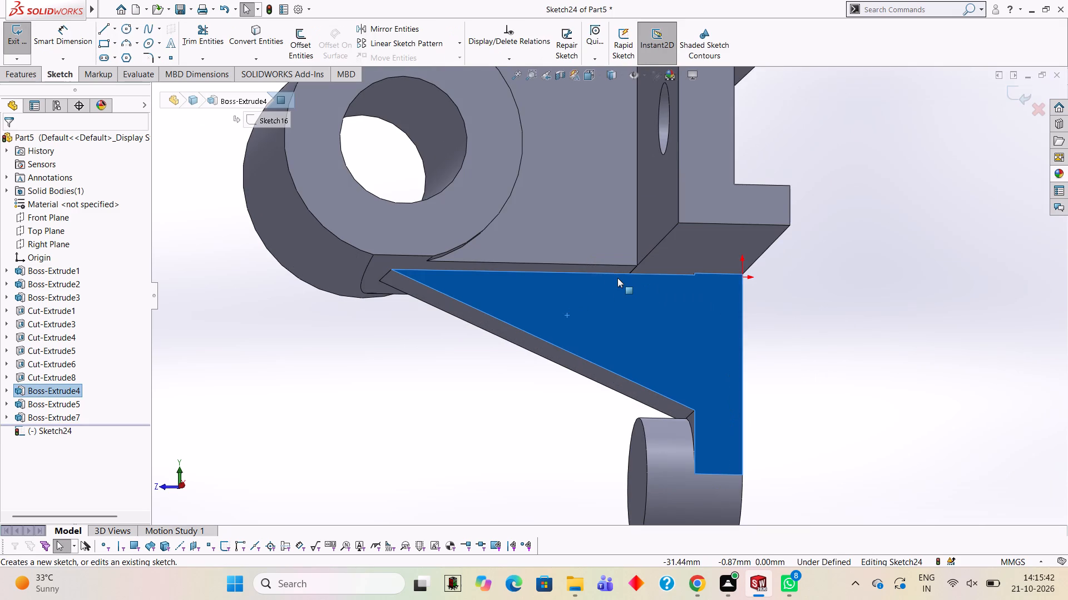
key(ctrl+8)
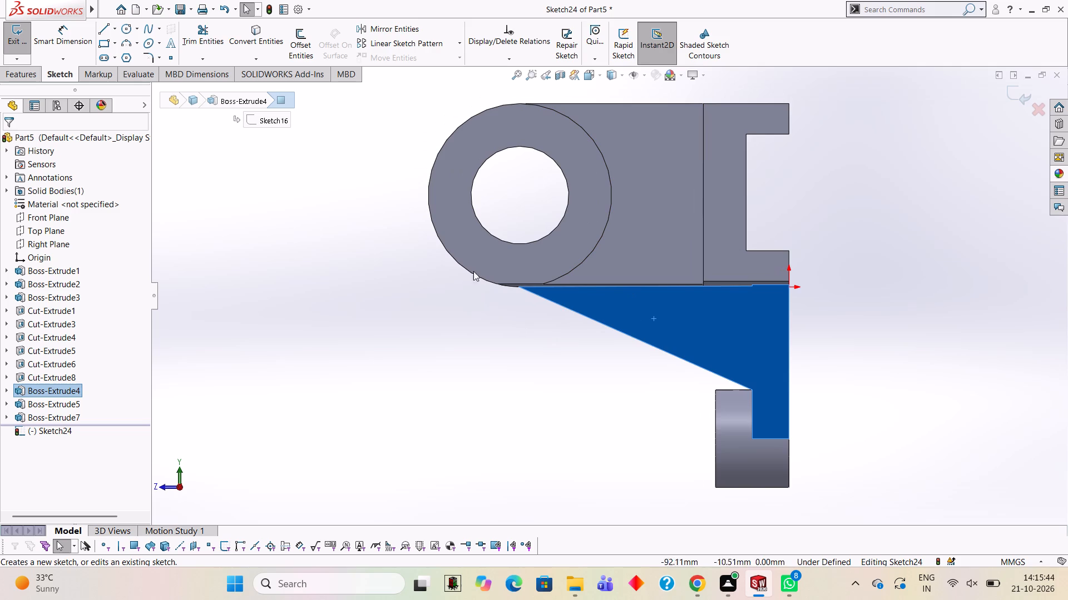
click(108, 31)
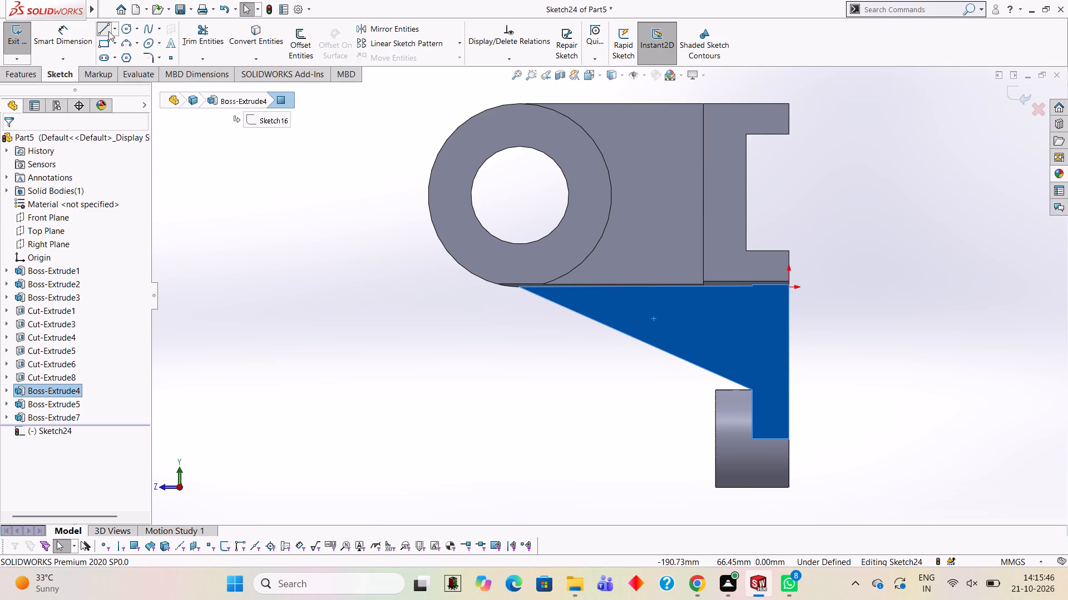
click(519, 286)
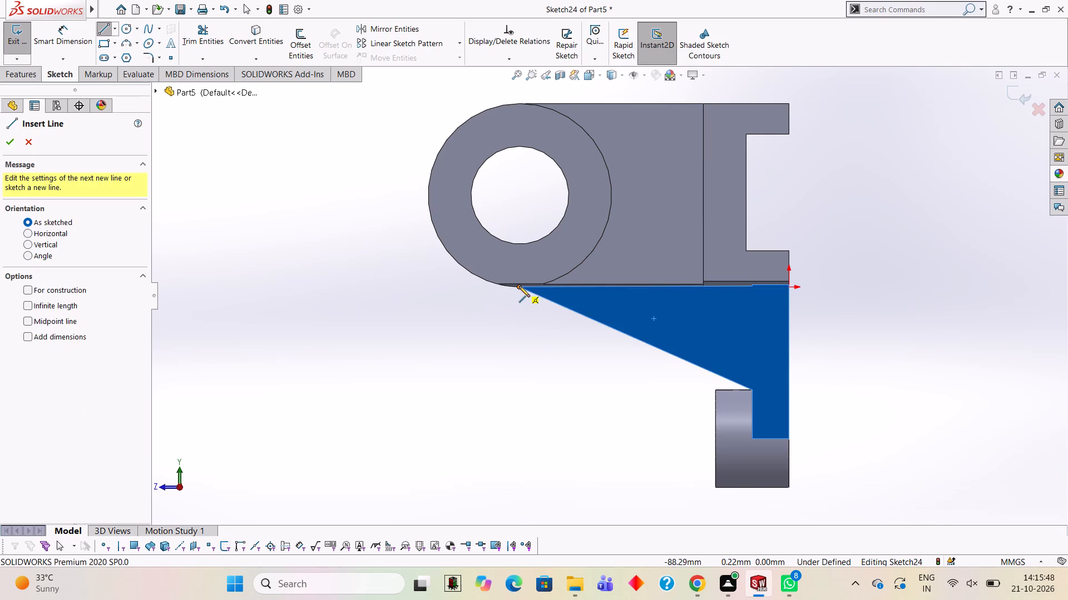
click(753, 288)
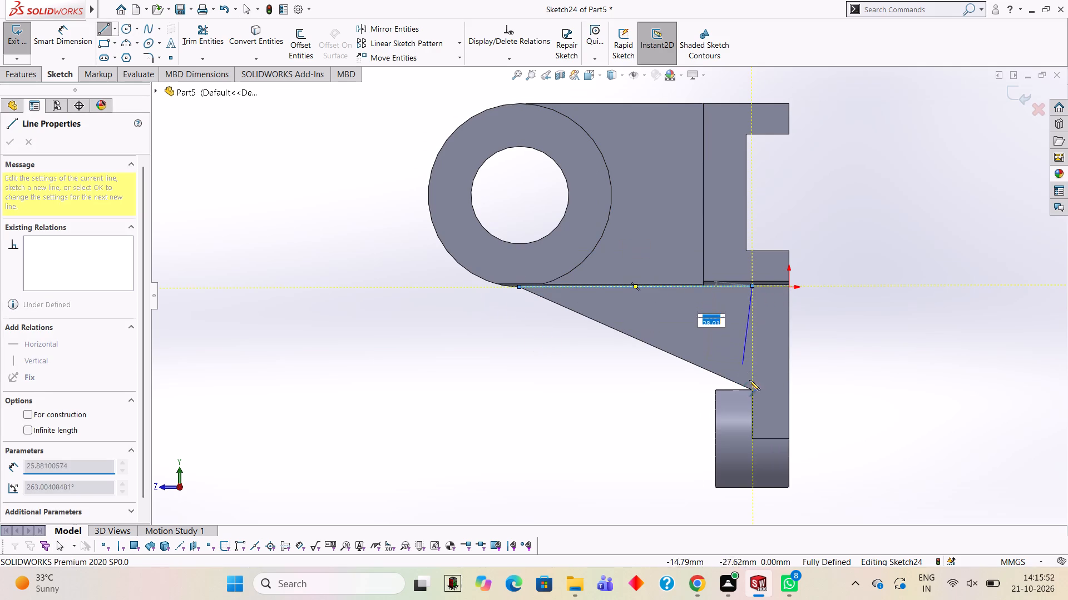
click(752, 389)
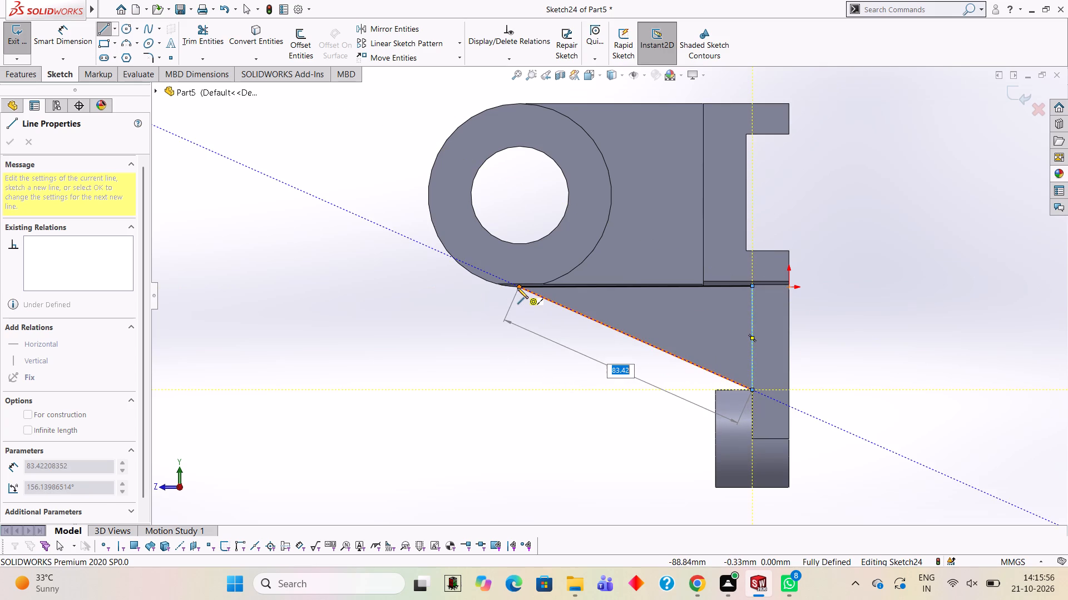
click(517, 288)
key(Escape)
Examine how the sketched triangle's corner meets the rib's pointed end beneath the boss.
scroll(533, 322, up, 1)
middle_drag(533, 322, 584, 287)
scroll(555, 275, down, 2)
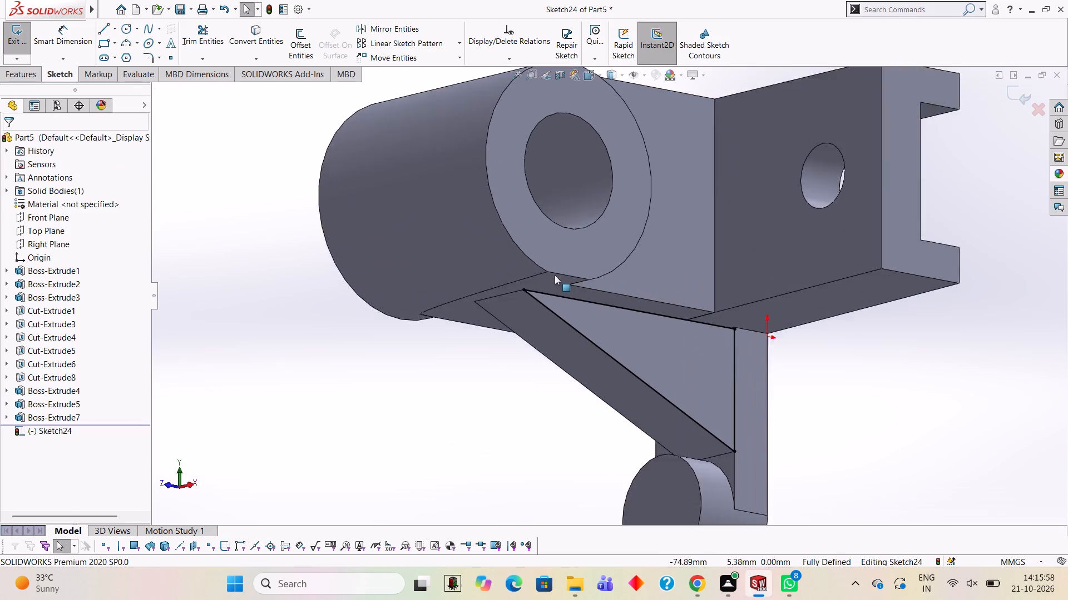
scroll(555, 275, down, 11)
scroll(442, 278, down, 8)
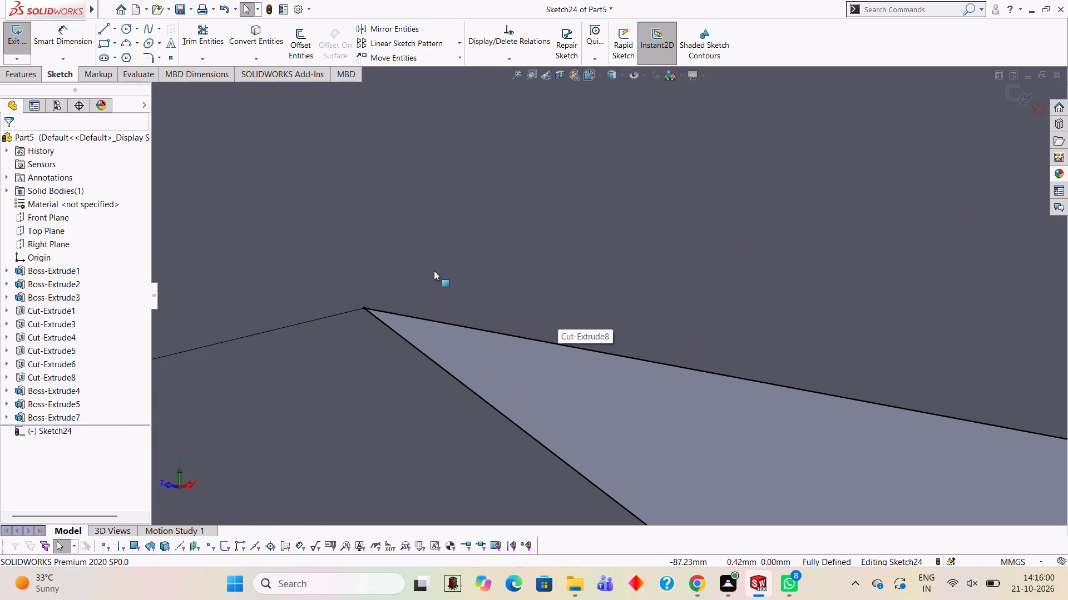
scroll(434, 271, down, 14)
scroll(370, 426, up, 5)
scroll(230, 222, up, 5)
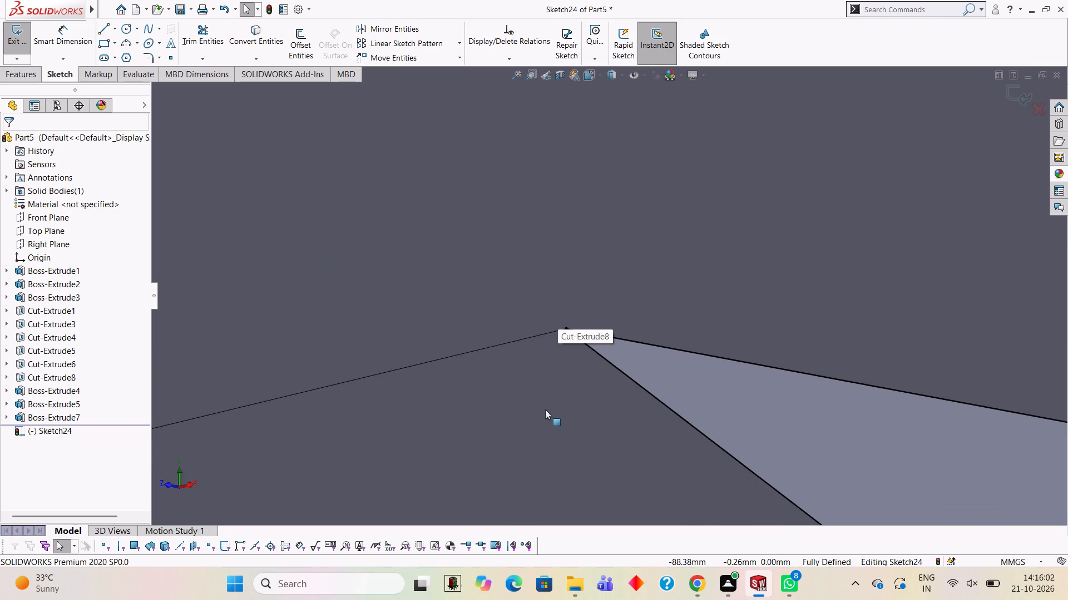
scroll(545, 409, up, 20)
scroll(545, 409, up, 6)
scroll(849, 360, down, 2)
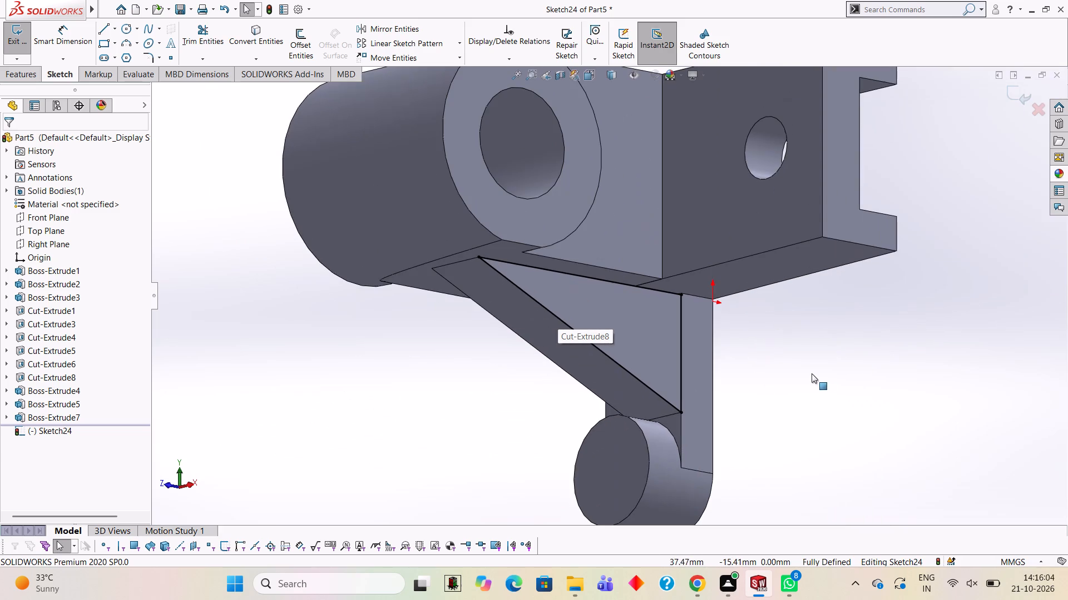
Cut-extrude the triangle 12 mm blind into the rib to thin it.
click(23, 69)
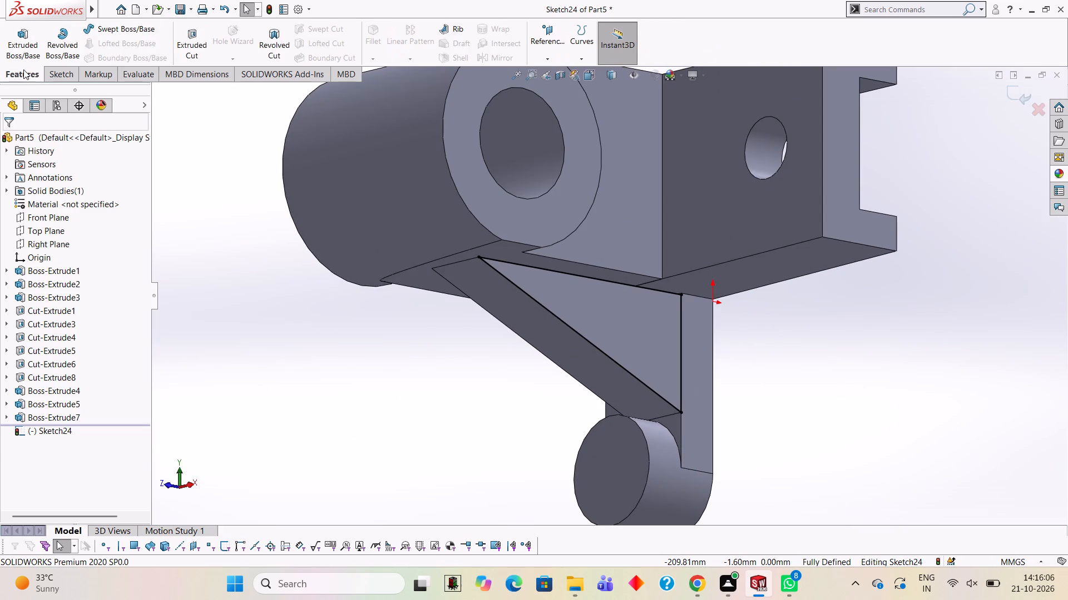
click(189, 45)
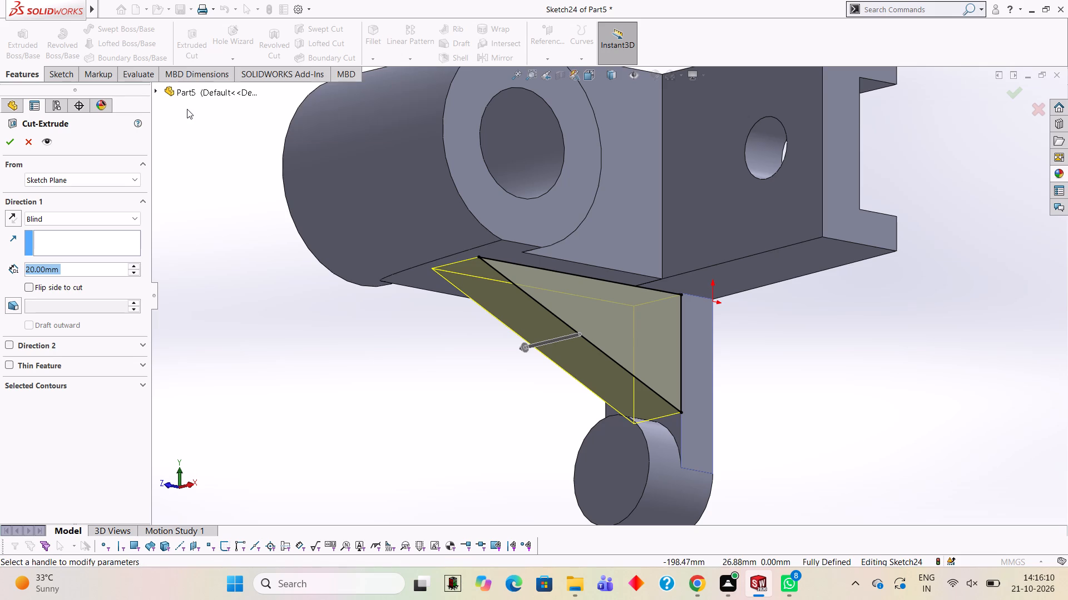
key(1)
key(2)
key(Return)
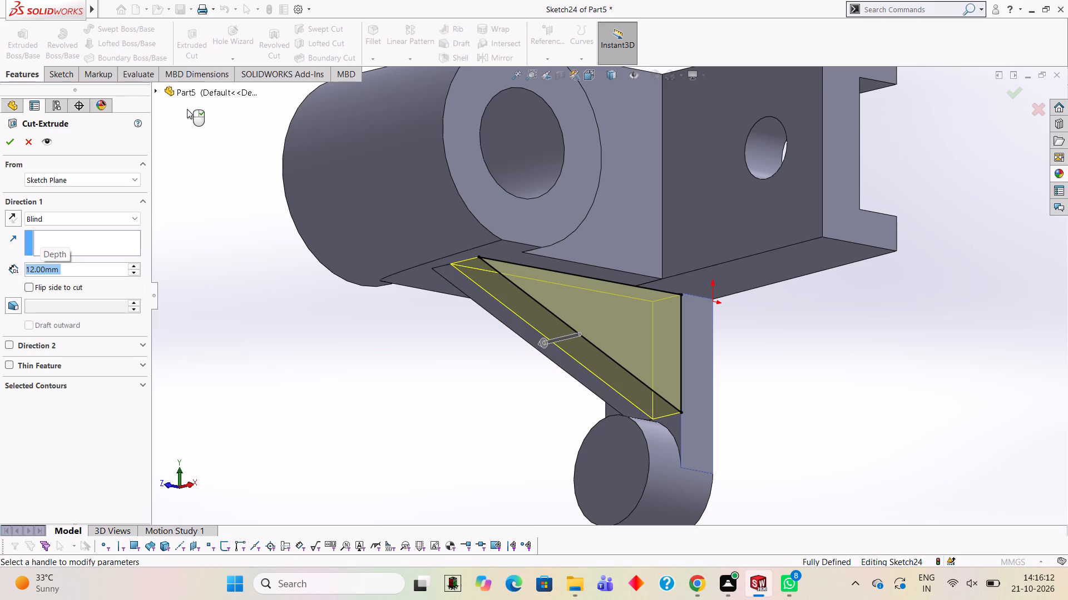
click(3, 146)
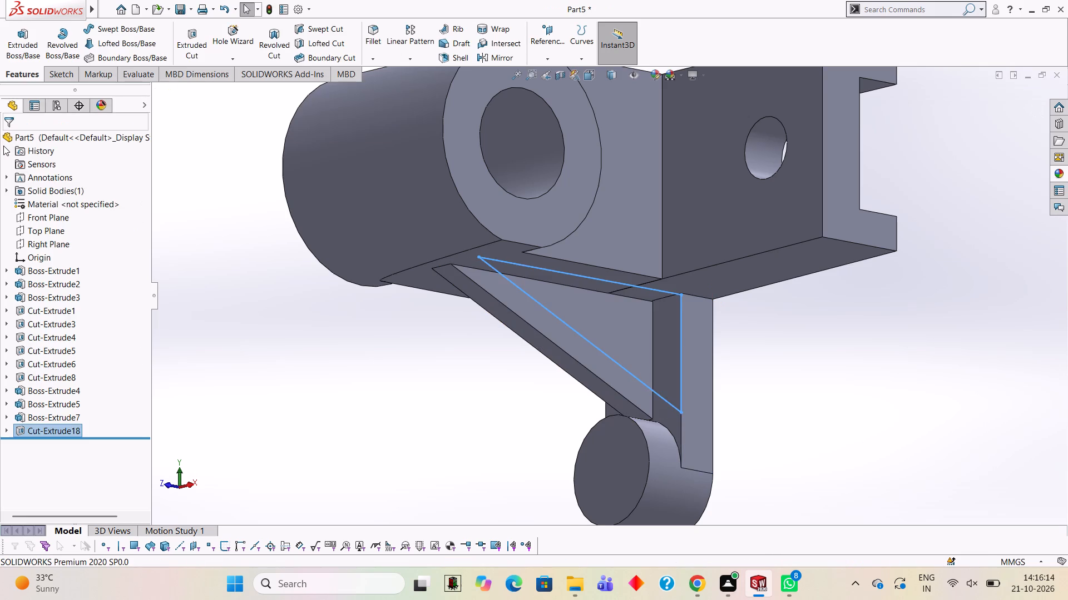
click(188, 249)
key(Escape)
Examine the thinned rib between the boss and the circular pad from below and from the side.
scroll(410, 356, up, 2)
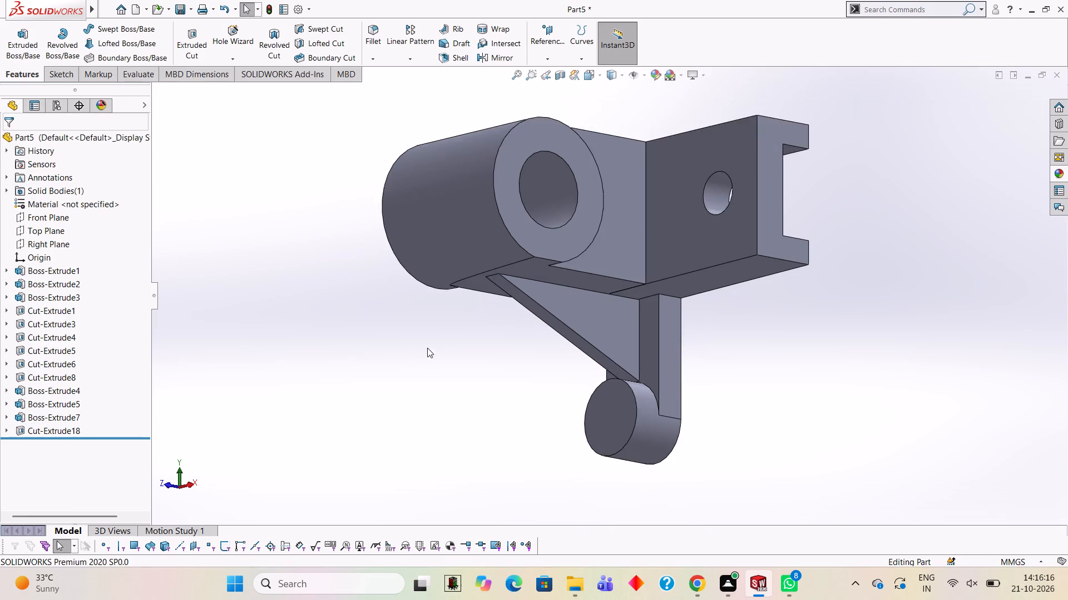
middle_drag(472, 361, 536, 302)
scroll(546, 334, down, 4)
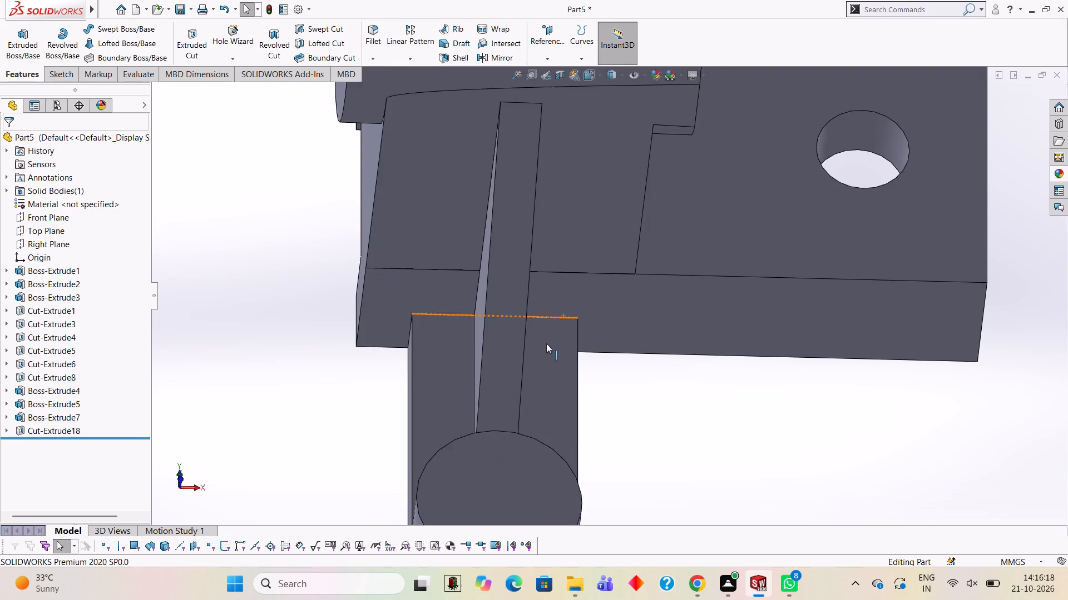
scroll(546, 343, up, 5)
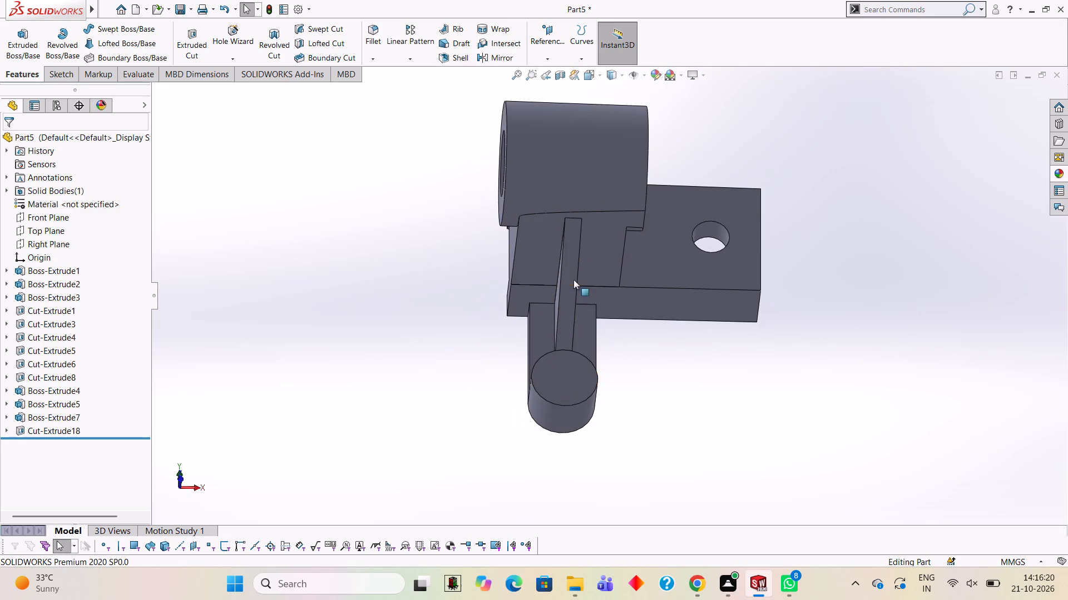
middle_drag(572, 278, 547, 274)
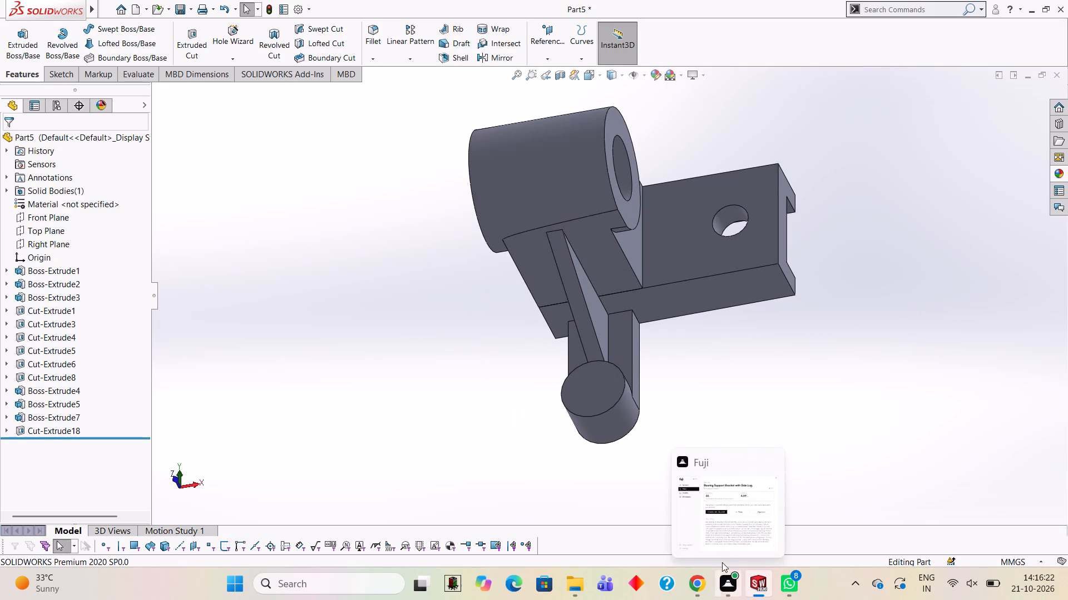
scroll(577, 271, up, 4)
middle_drag(660, 261, 625, 276)
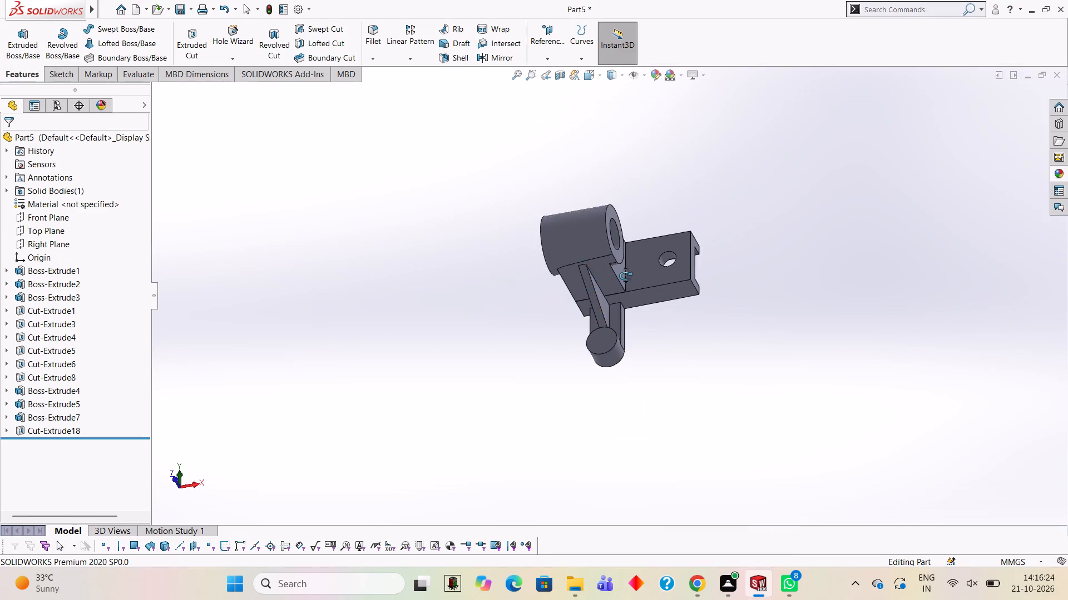
middle_drag(625, 276, 664, 293)
On the circular pad's front face, sketch a 16 mm diameter circle concentric with the pad.
scroll(609, 287, down, 5)
click(587, 416)
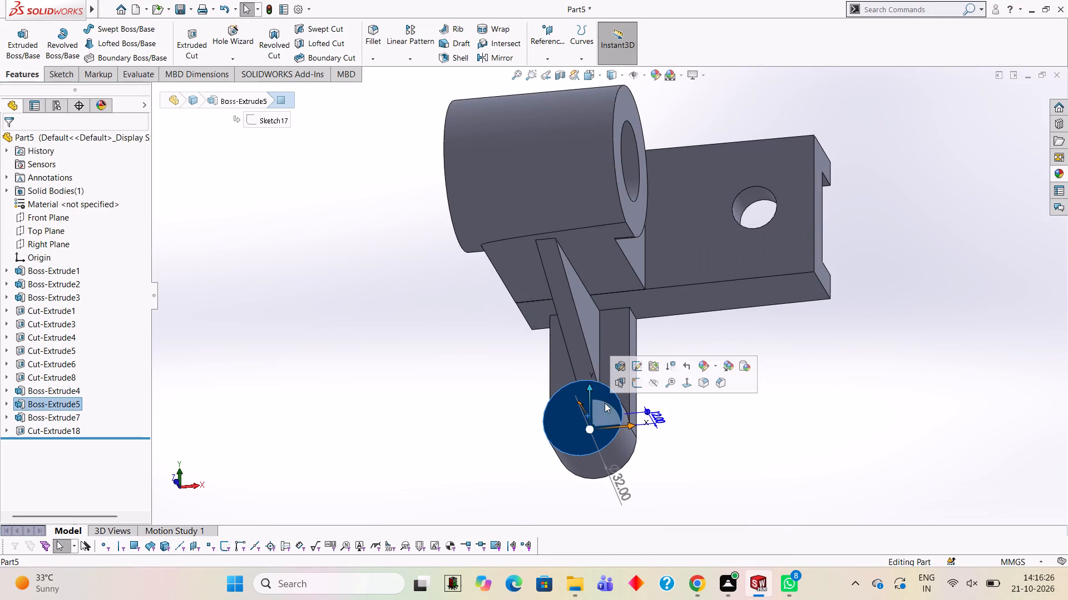
click(629, 386)
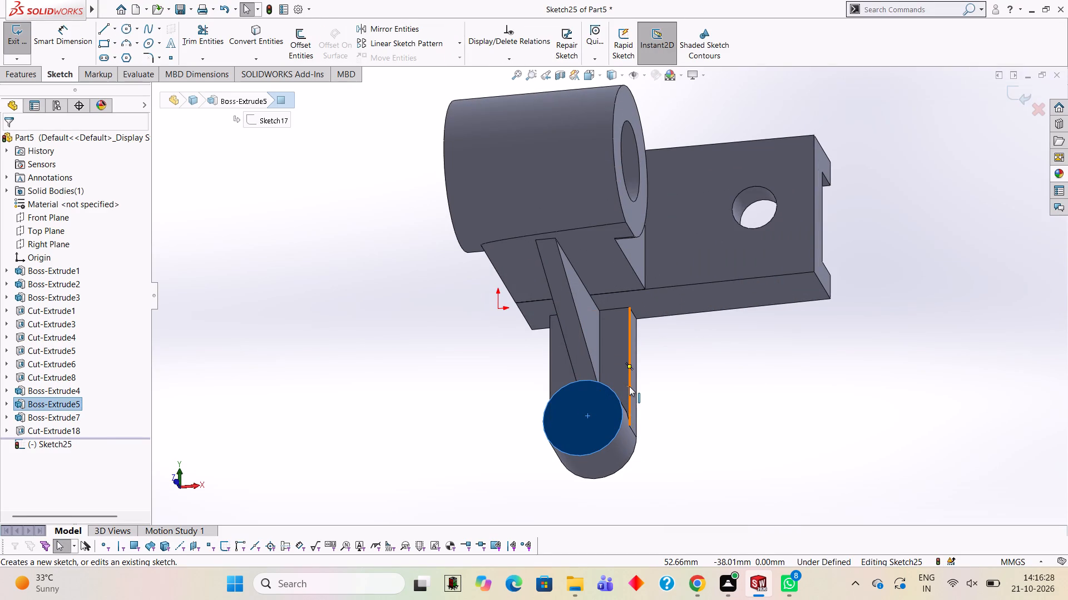
key(ctrl+8)
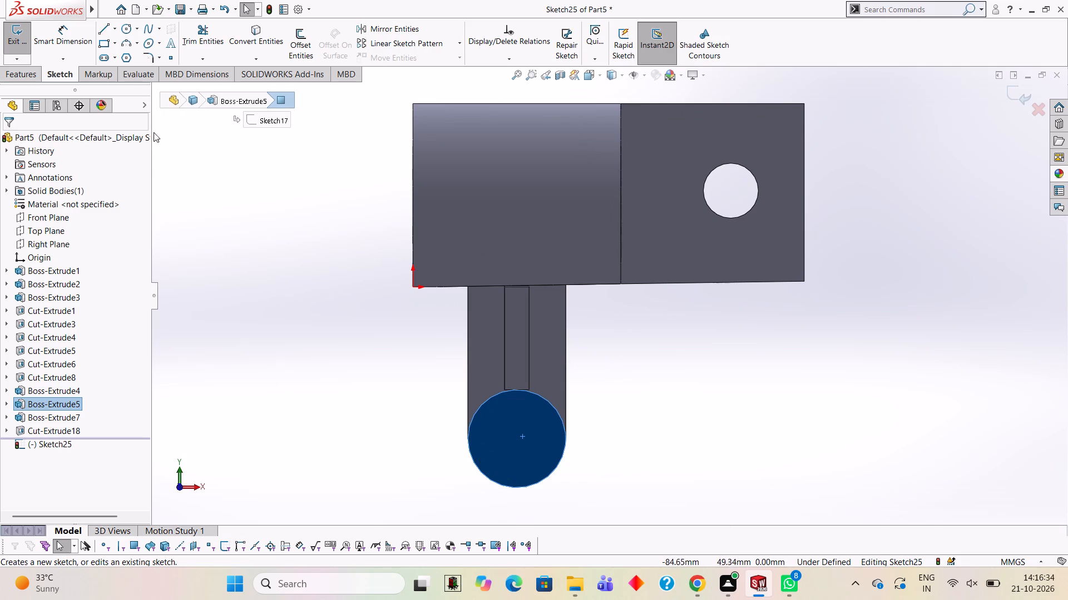
click(117, 24)
click(125, 24)
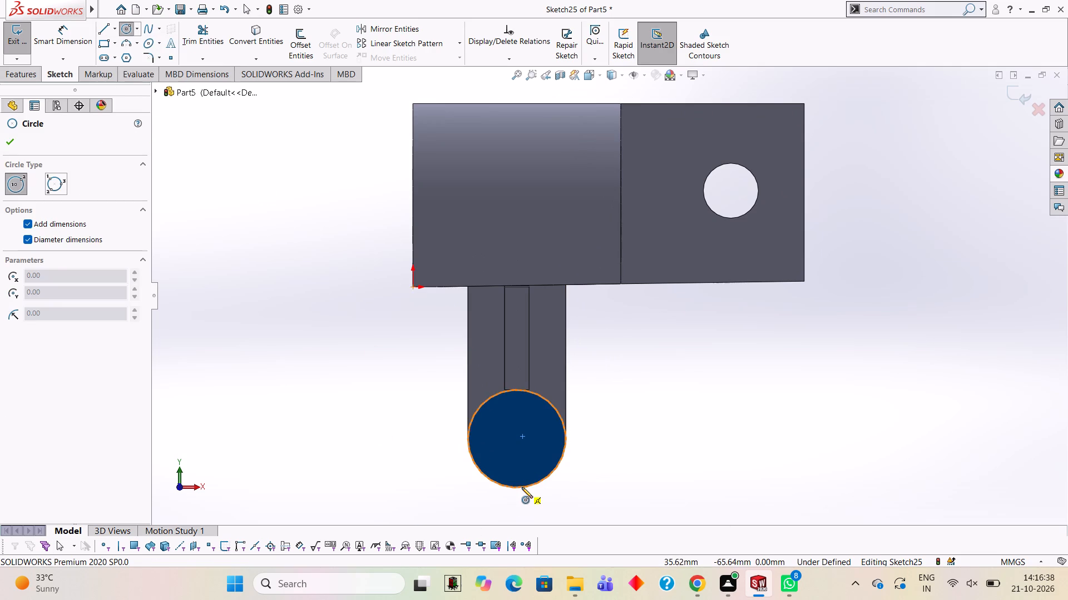
click(518, 438)
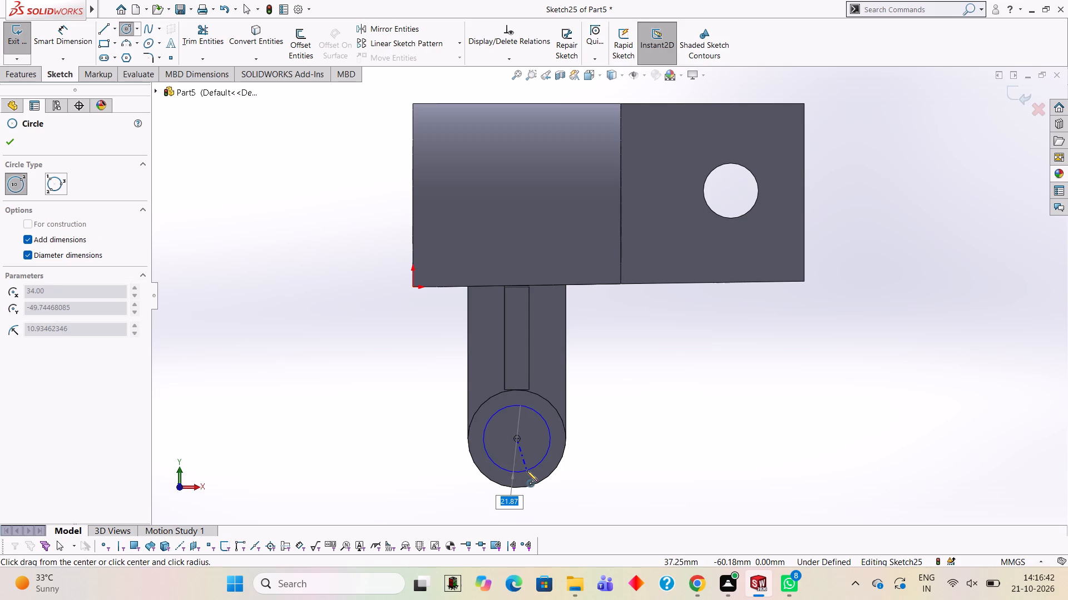
text(16)
key(Return)
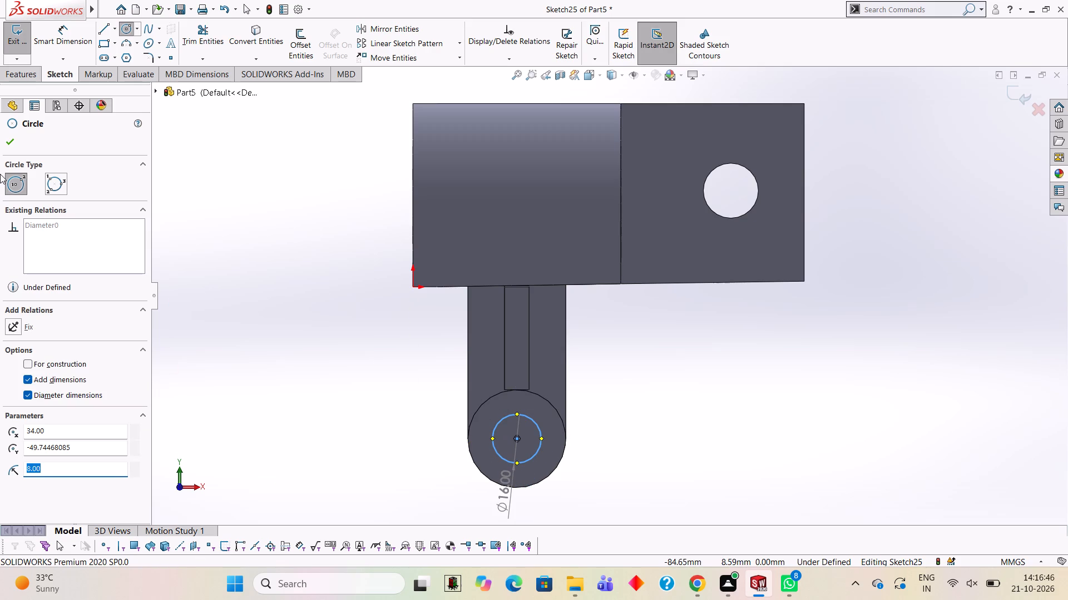
click(4, 139)
Cut-extrude the 16 mm circle 24 mm blind through the pad and the tab's rounded end.
click(18, 67)
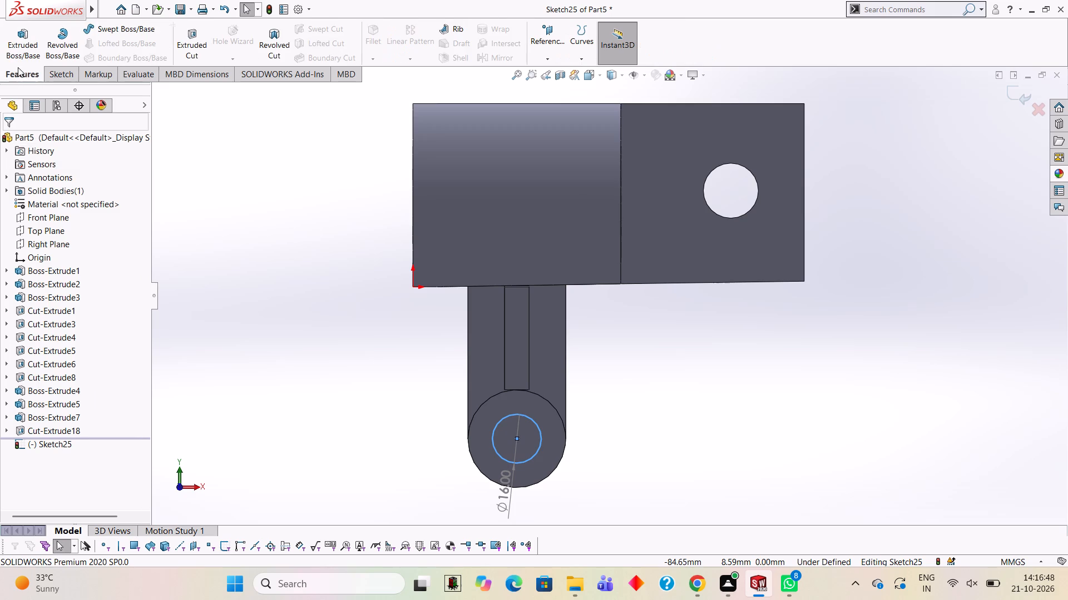
click(200, 45)
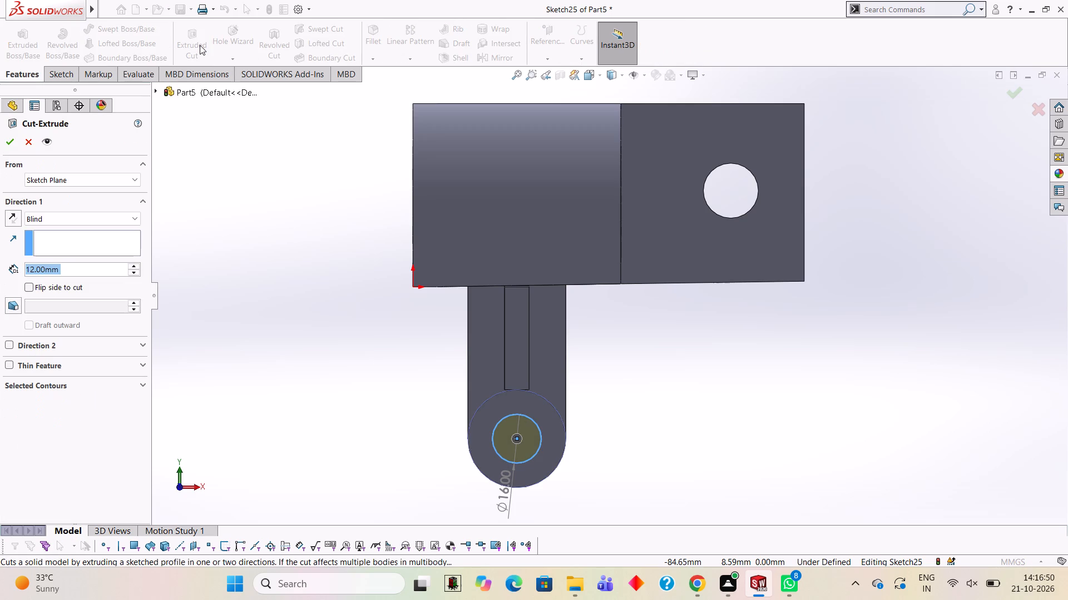
middle_drag(408, 347, 317, 316)
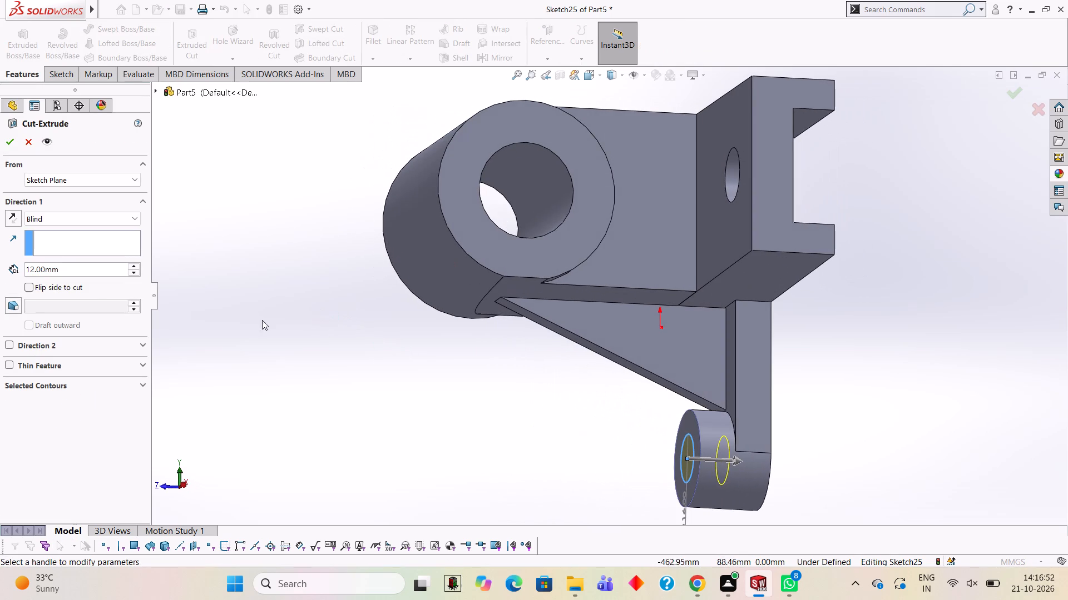
click(92, 267)
key(BackSpace)
key(BackSpace)
key(BackSpace)
key(BackSpace)
key(BackSpace)
key(BackSpace)
key(BackSpace)
key(BackSpace)
key(BackSpace)
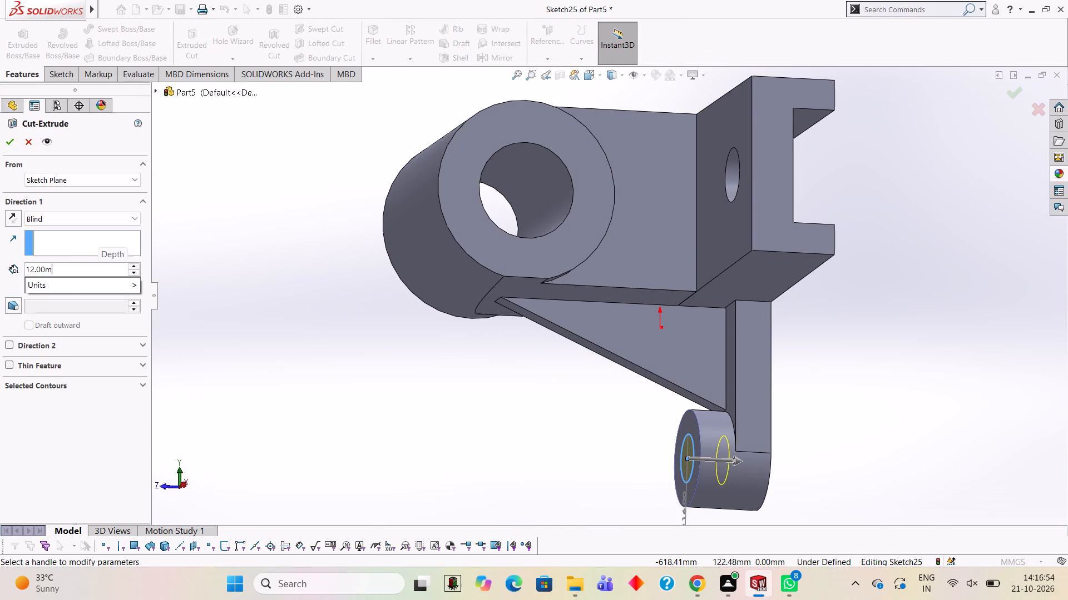
text(24)
key(Return)
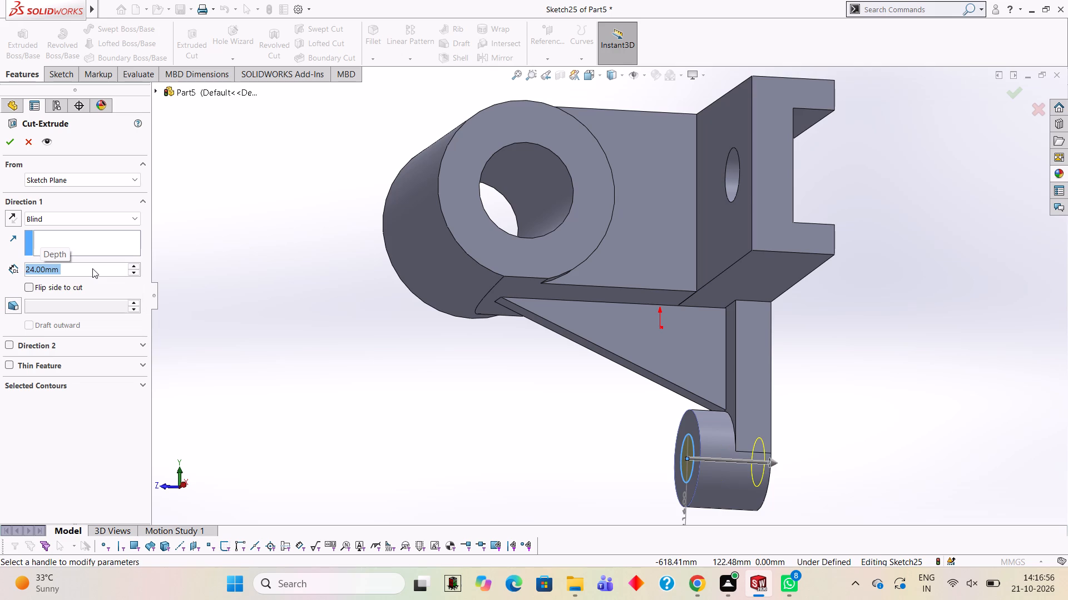
click(11, 146)
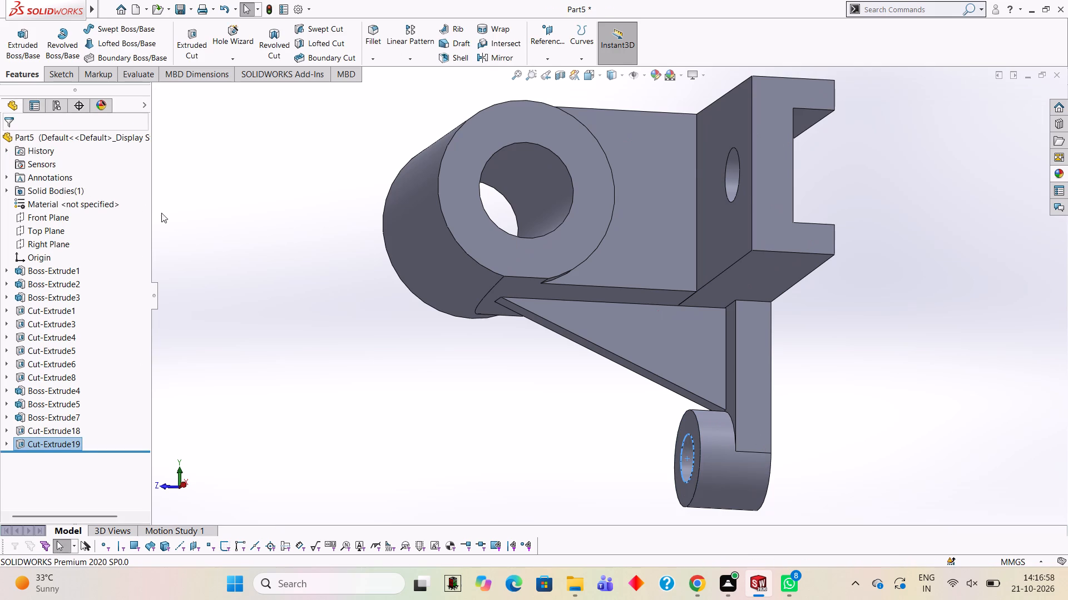
drag(174, 218, 234, 234)
Examine the whole bracket from several angles, including the bored pad, the rib and the rear channel.
scroll(305, 241, up, 2)
middle_drag(345, 271, 411, 272)
scroll(655, 305, up, 2)
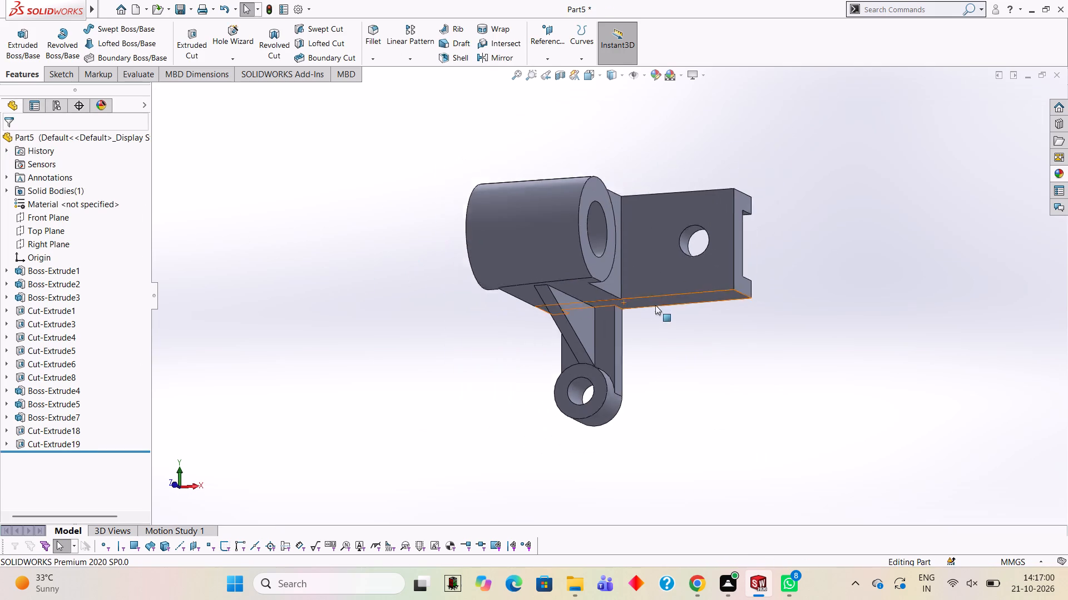
scroll(655, 305, up, 1)
scroll(695, 281, down, 1)
middle_drag(696, 278, 666, 263)
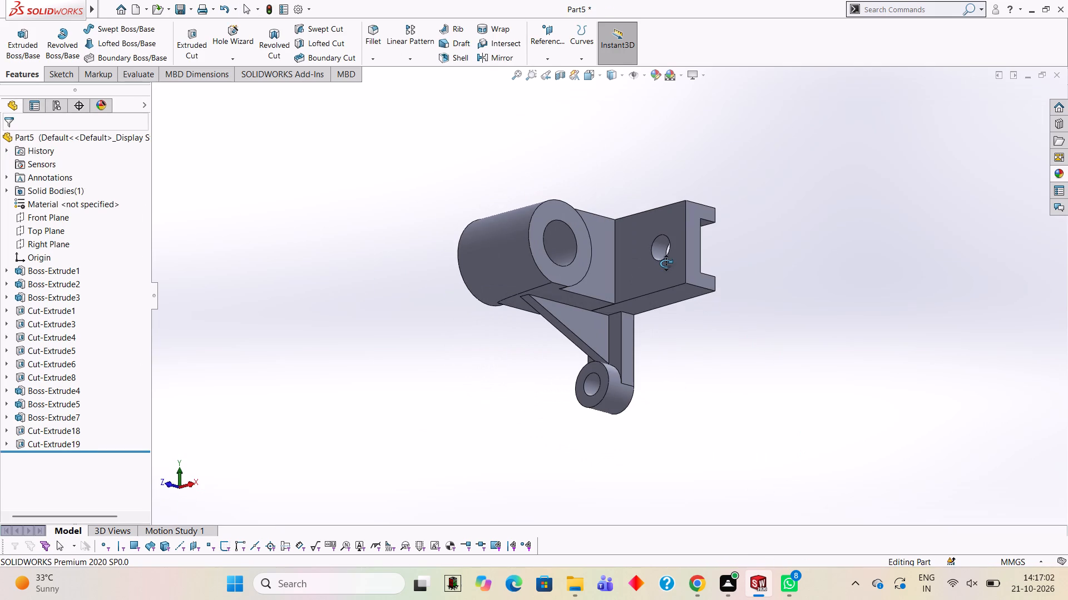
middle_drag(666, 263, 667, 276)
middle_click(660, 275)
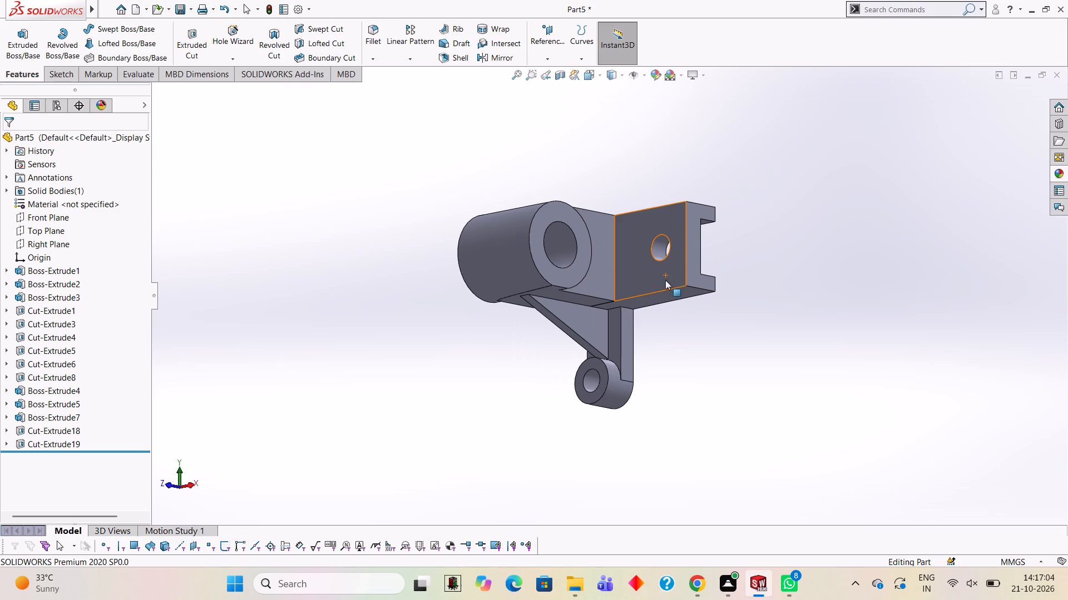
scroll(671, 282, up, 2)
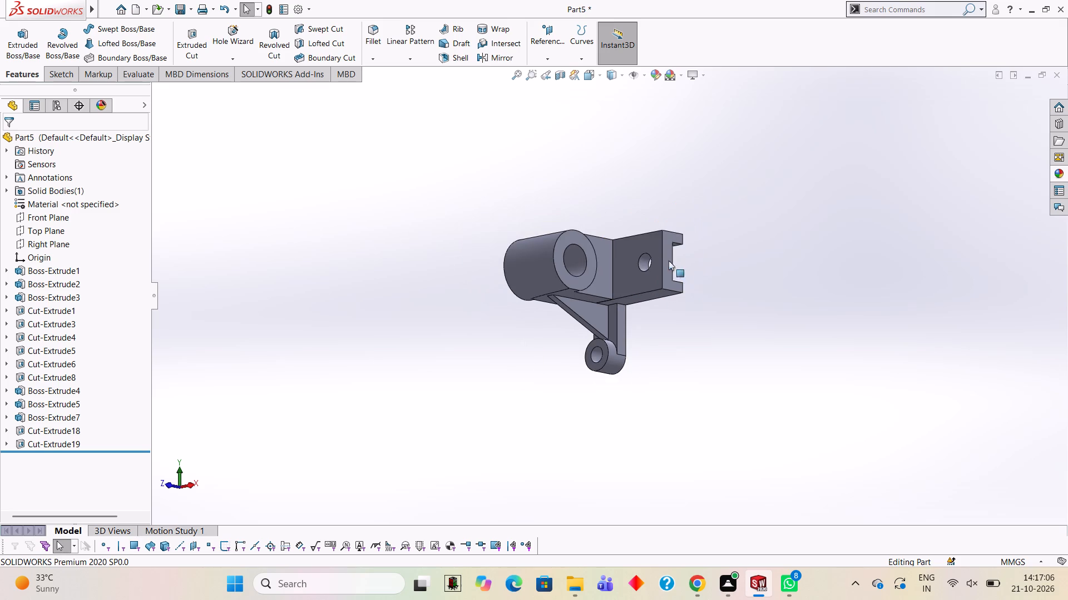
middle_drag(655, 256, 639, 352)
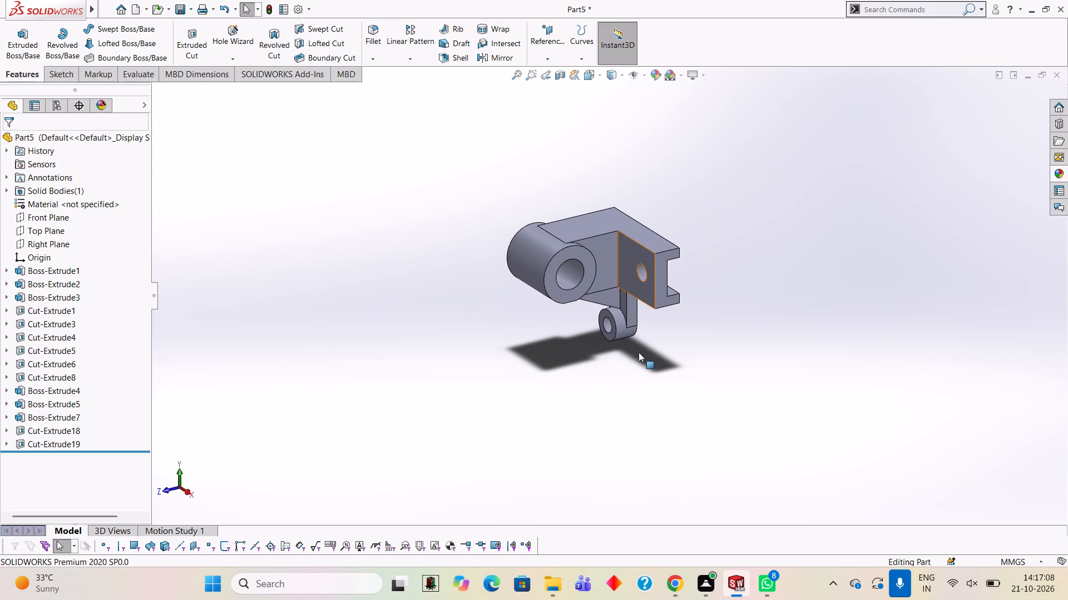
scroll(647, 299, up, 3)
middle_drag(655, 293, 679, 207)
scroll(676, 208, up, 1)
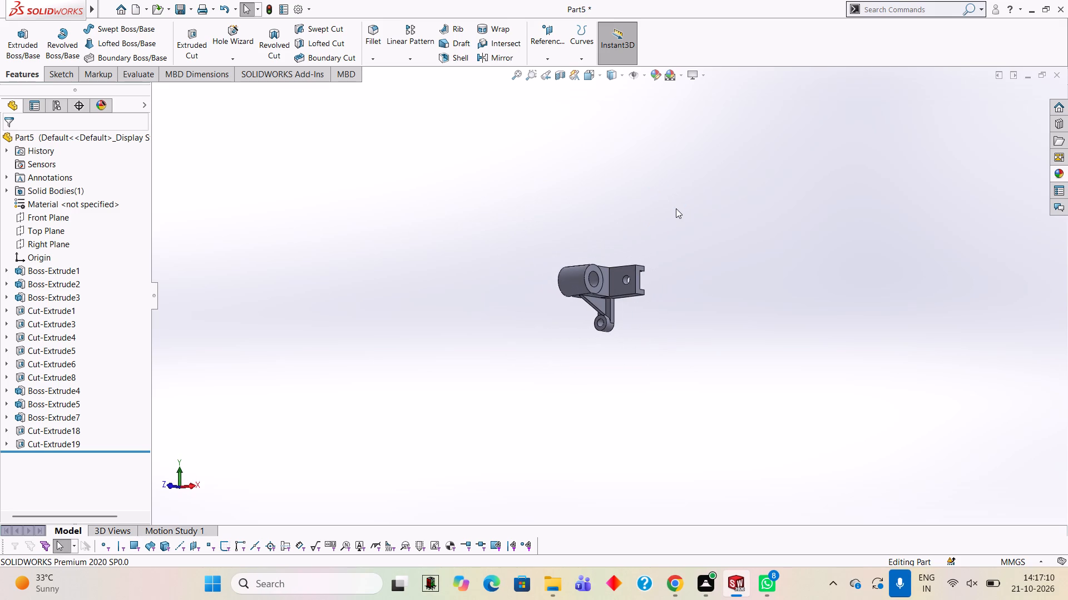
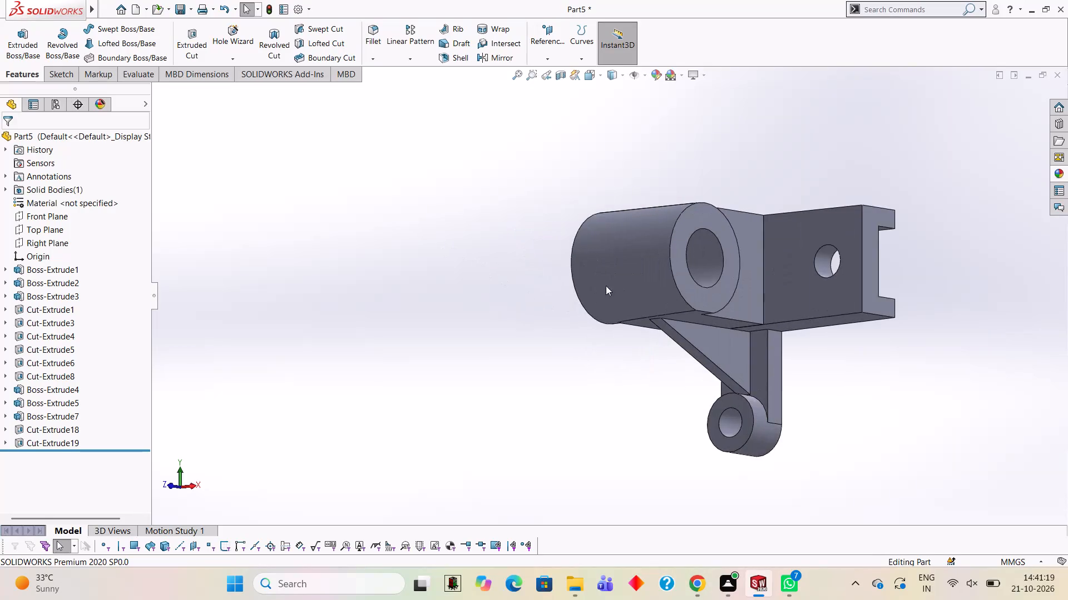
Apply the solid Yellow appearance to the inner bore face of the large cylindrical boss.
scroll(792, 288, up, 2)
scroll(792, 287, down, 2)
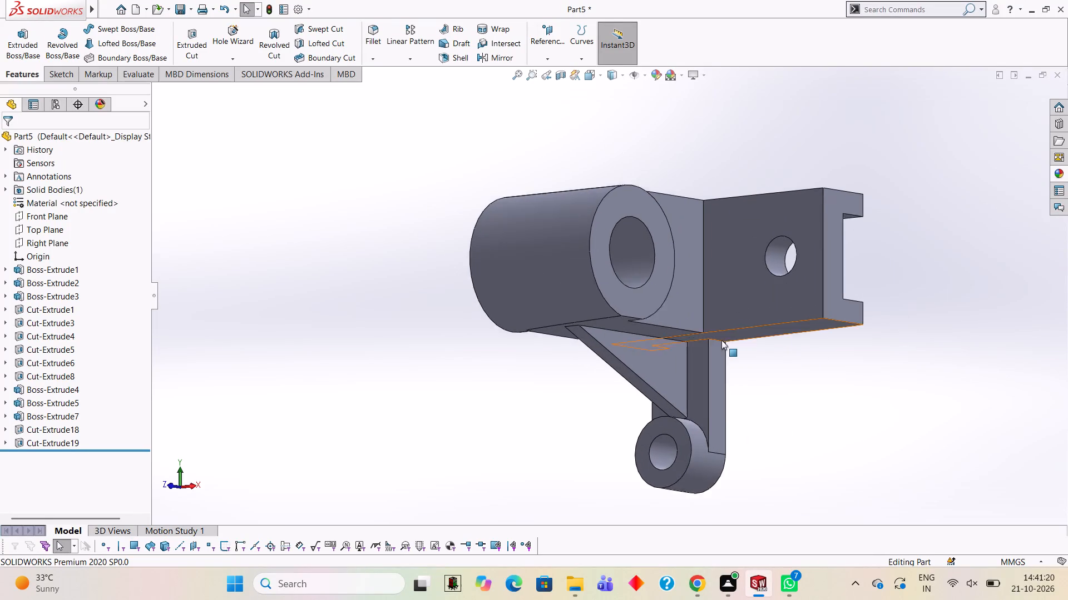
scroll(721, 340, down, 1)
middle_drag(760, 357, 822, 376)
middle_drag(793, 366, 787, 362)
middle_drag(783, 361, 715, 346)
scroll(704, 312, up, 2)
click(1060, 172)
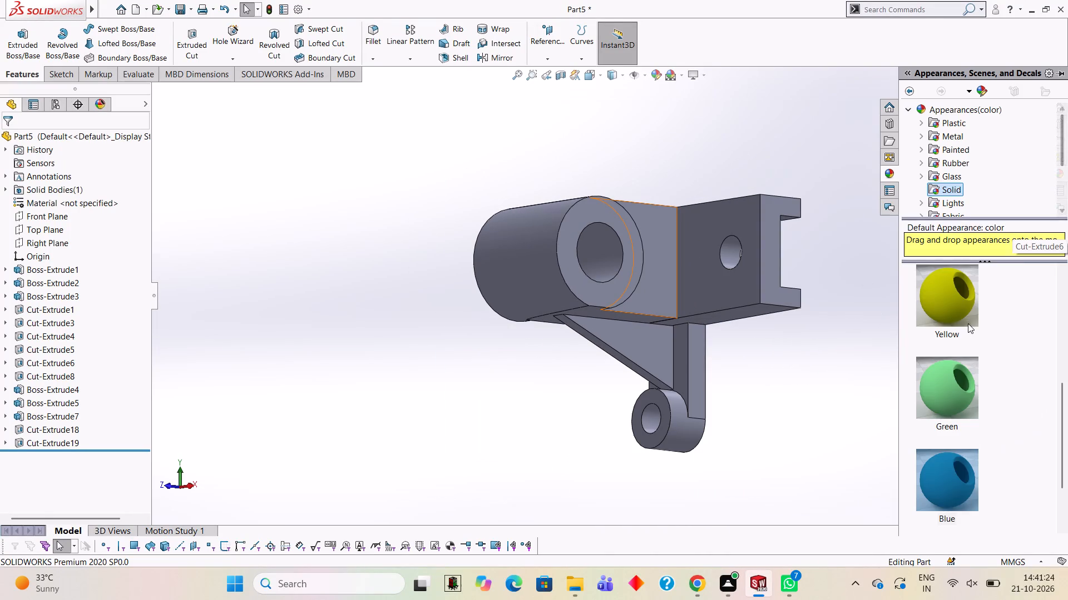
drag(948, 303, 615, 243)
click(615, 243)
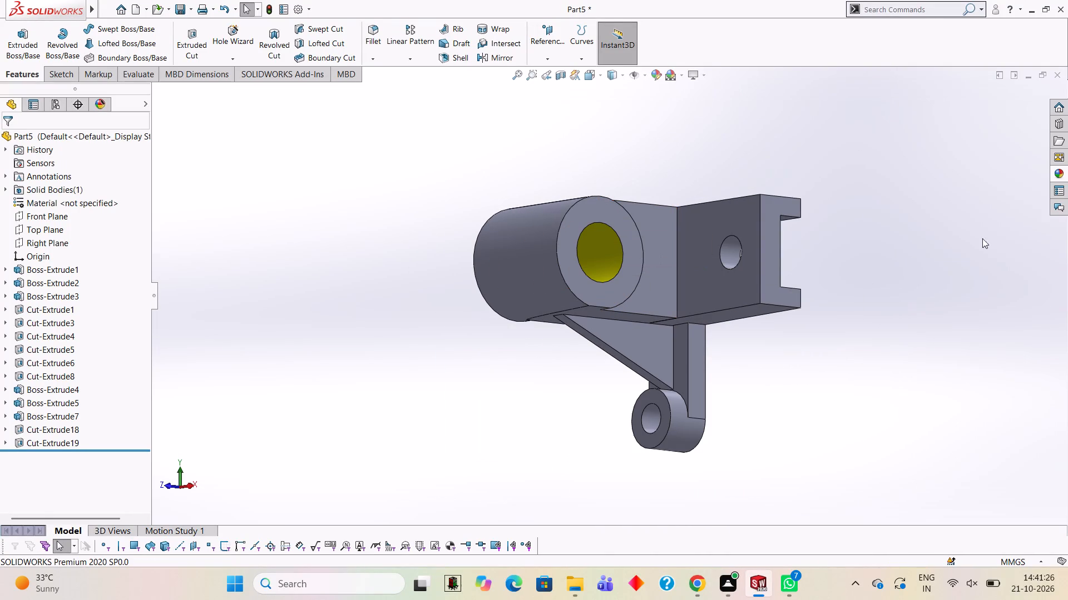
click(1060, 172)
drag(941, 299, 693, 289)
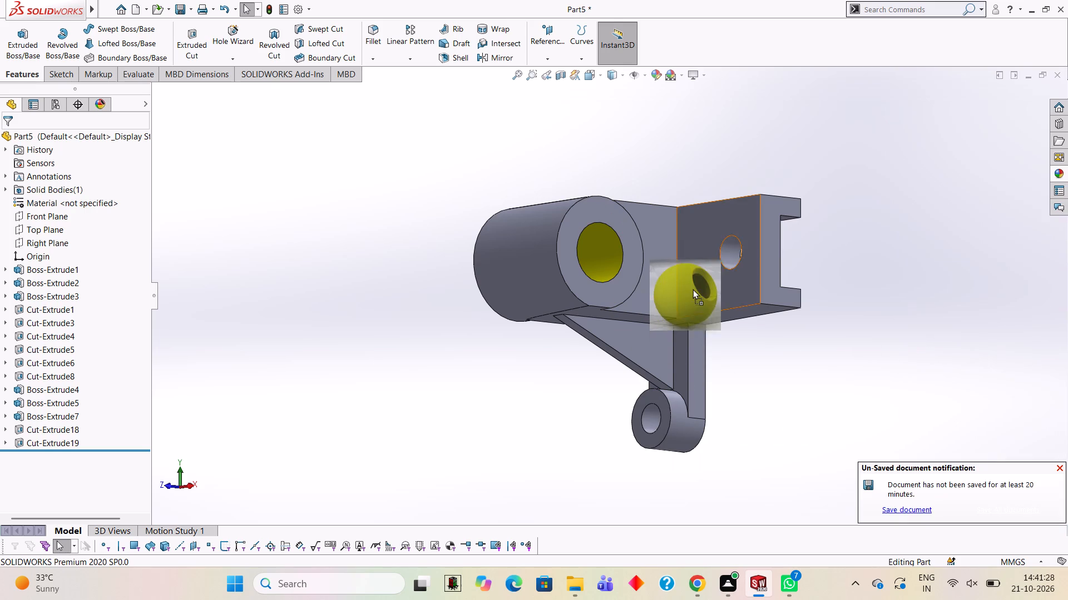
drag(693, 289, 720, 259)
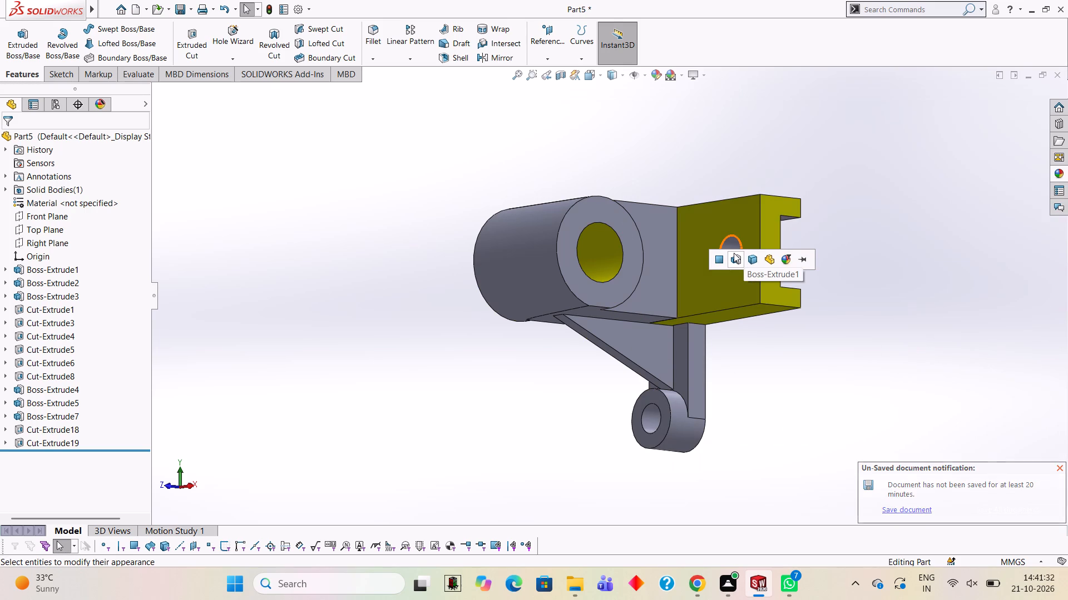
Apply the solid Yellow appearance to the inner face of the hole through the bracket's channelled block.
scroll(751, 268, down, 4)
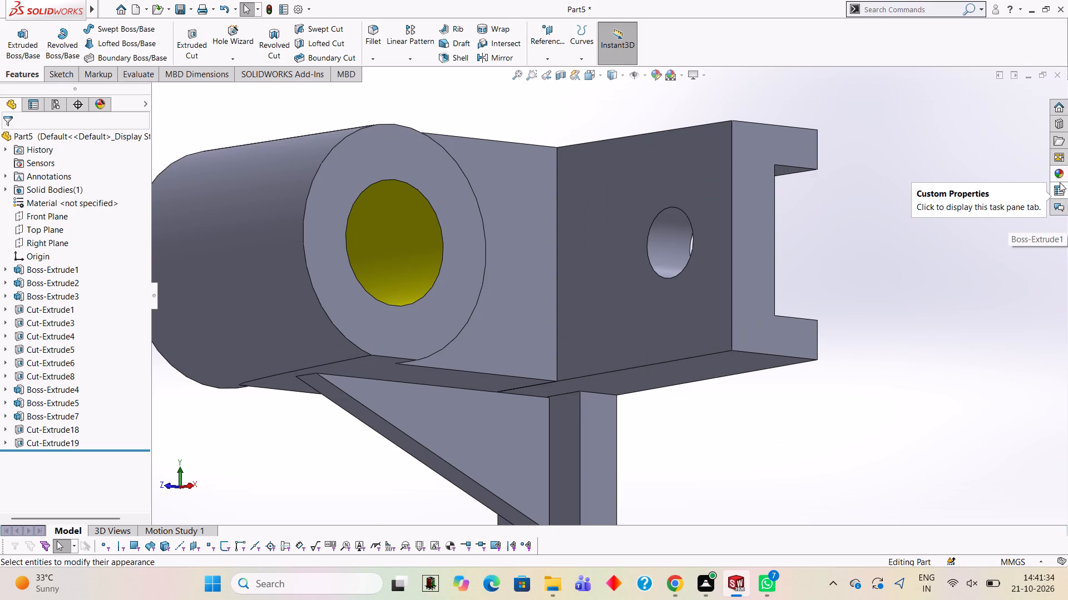
click(1060, 176)
drag(968, 303, 680, 257)
click(680, 257)
Apply the solid Yellow appearance to the inner bore face of the circular pad on the tab.
scroll(600, 313, up, 6)
scroll(595, 390, down, 5)
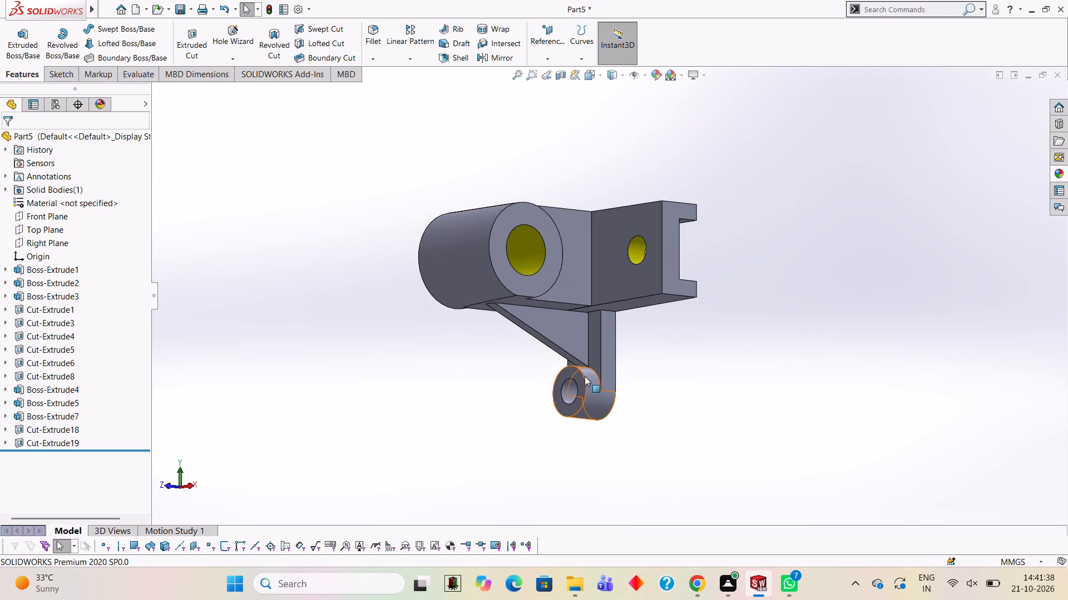
scroll(585, 376, down, 6)
click(1066, 175)
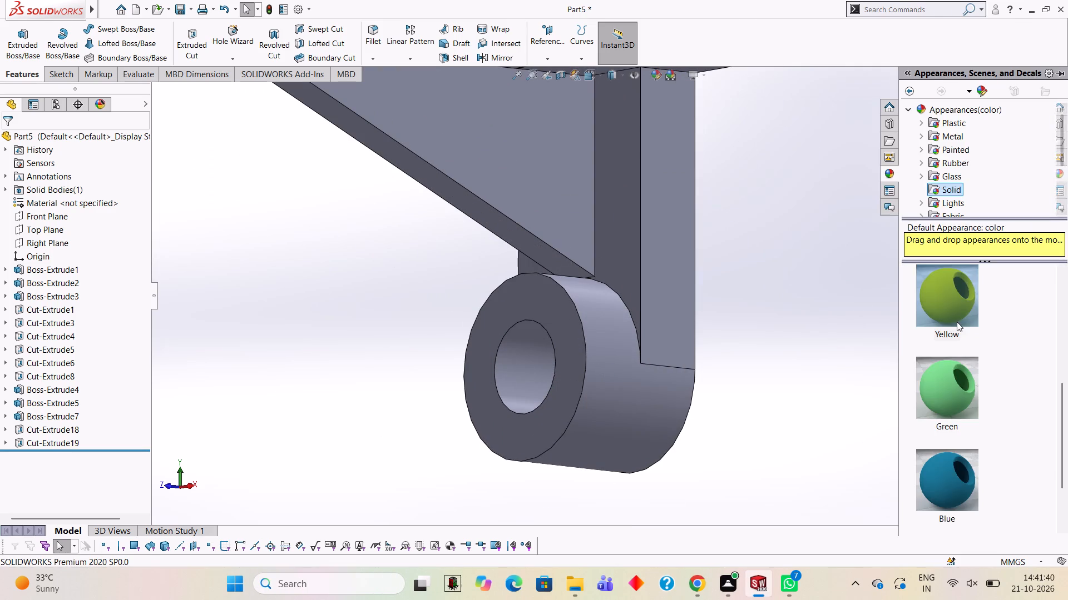
drag(956, 290, 527, 365)
click(525, 364)
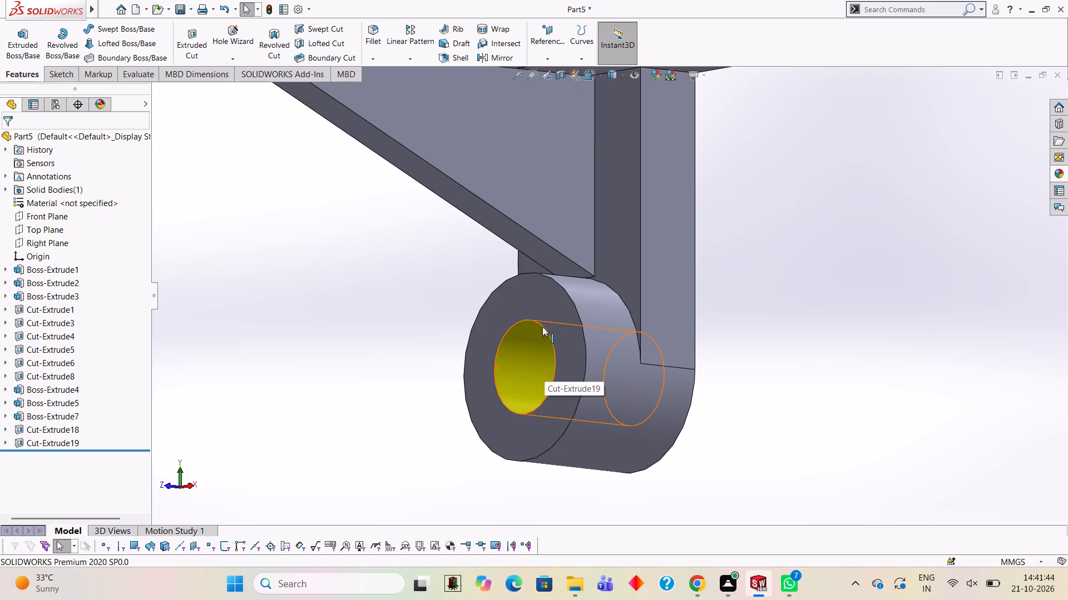
Apply the solid Green appearance to the outer cylindrical face of the large boss.
scroll(542, 325, up, 8)
scroll(681, 251, down, 1)
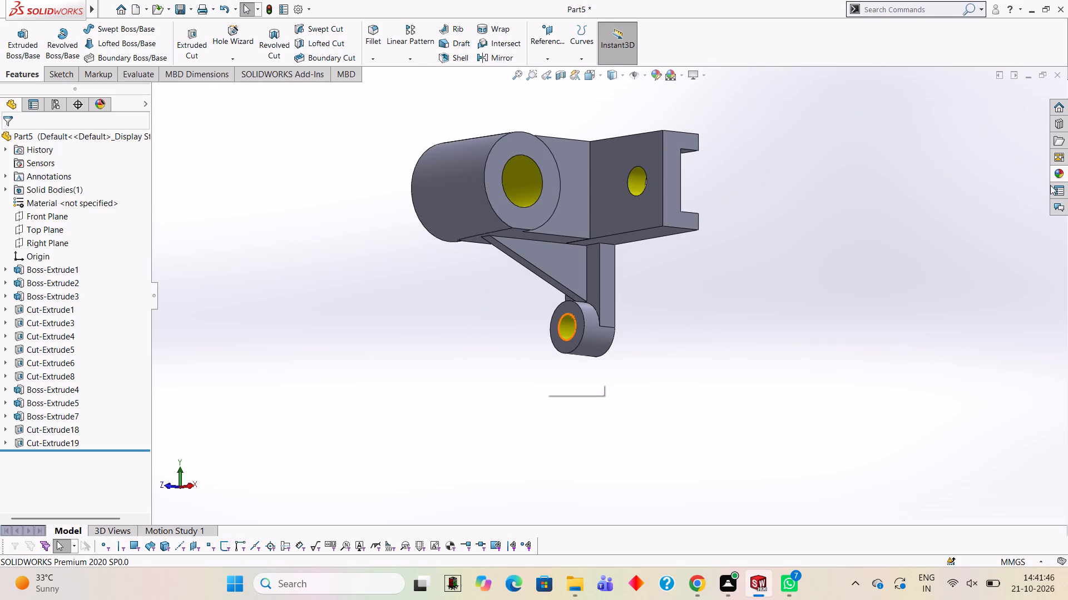
click(1056, 173)
drag(936, 377, 897, 381)
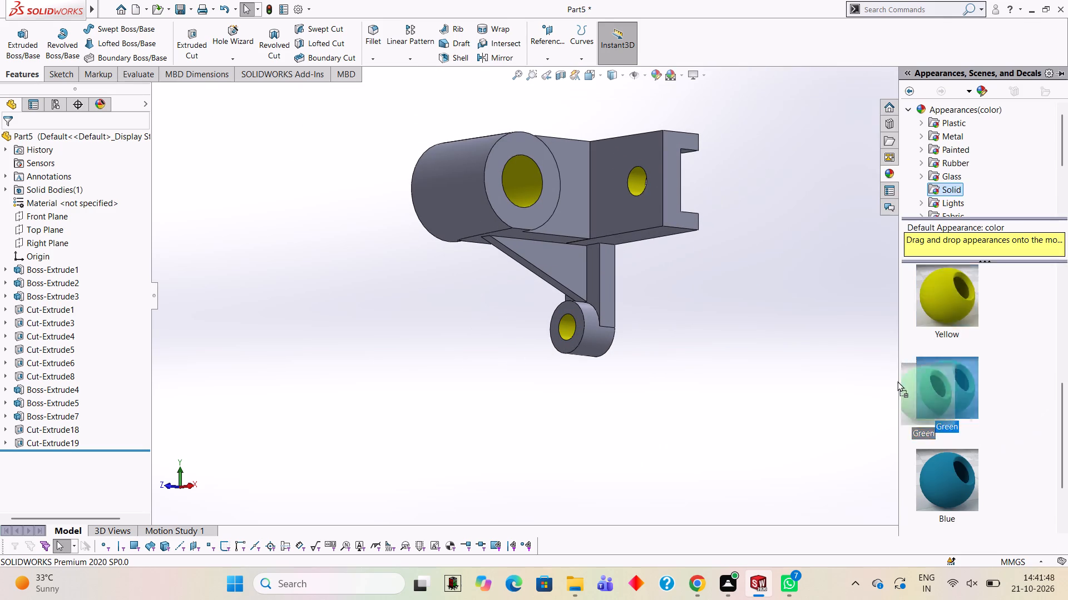
drag(897, 381, 447, 170)
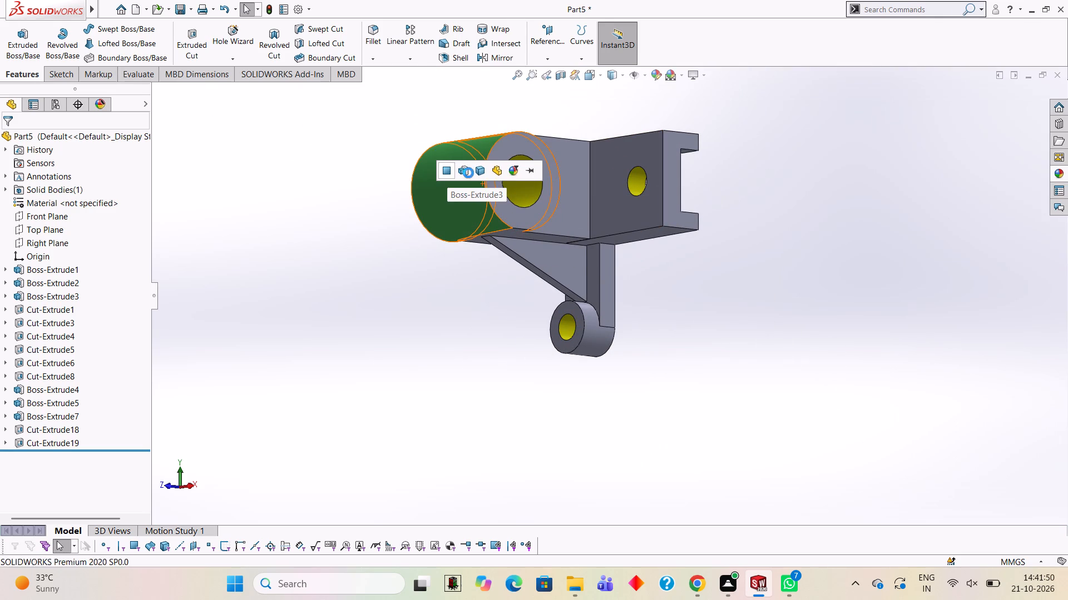
click(447, 173)
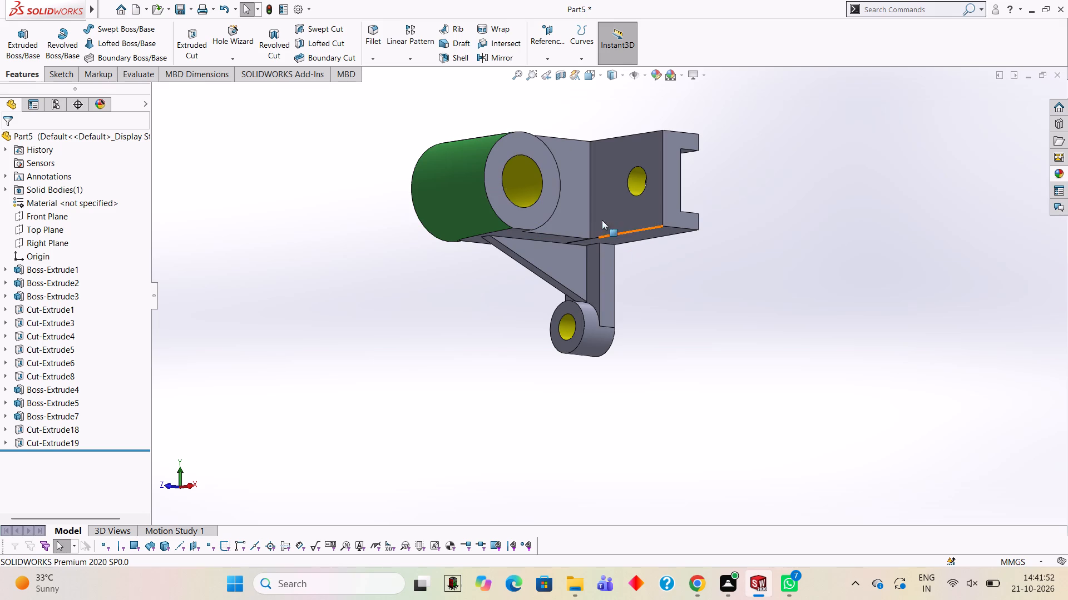
Apply the solid Green appearance to the outer rounded face of the small pad at the tab's end.
scroll(920, 202, down, 3)
scroll(205, 357, up, 3)
scroll(406, 315, down, 3)
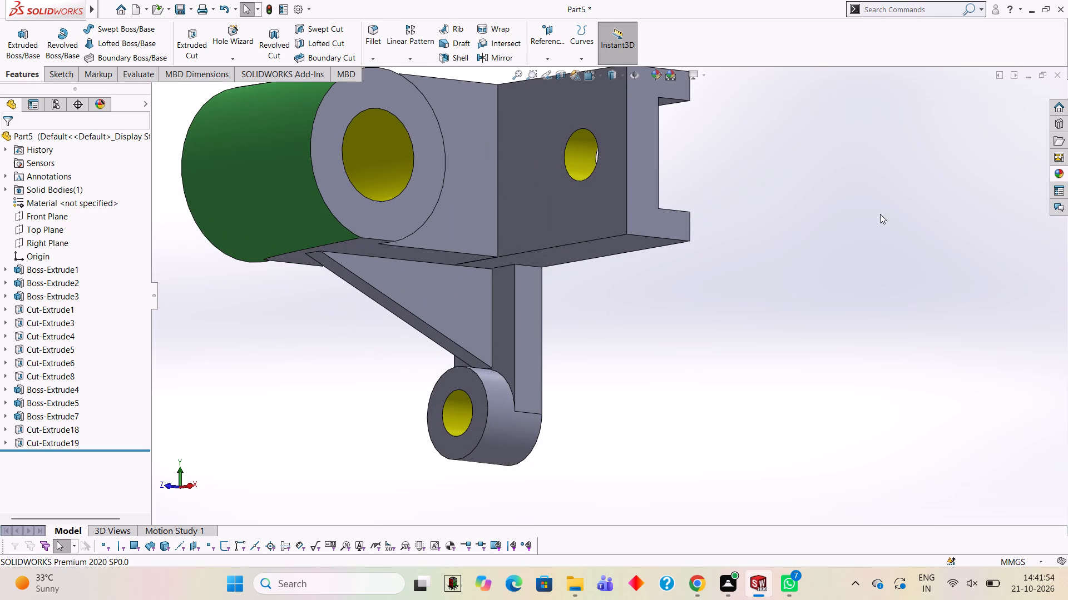
click(1060, 169)
drag(955, 366, 818, 406)
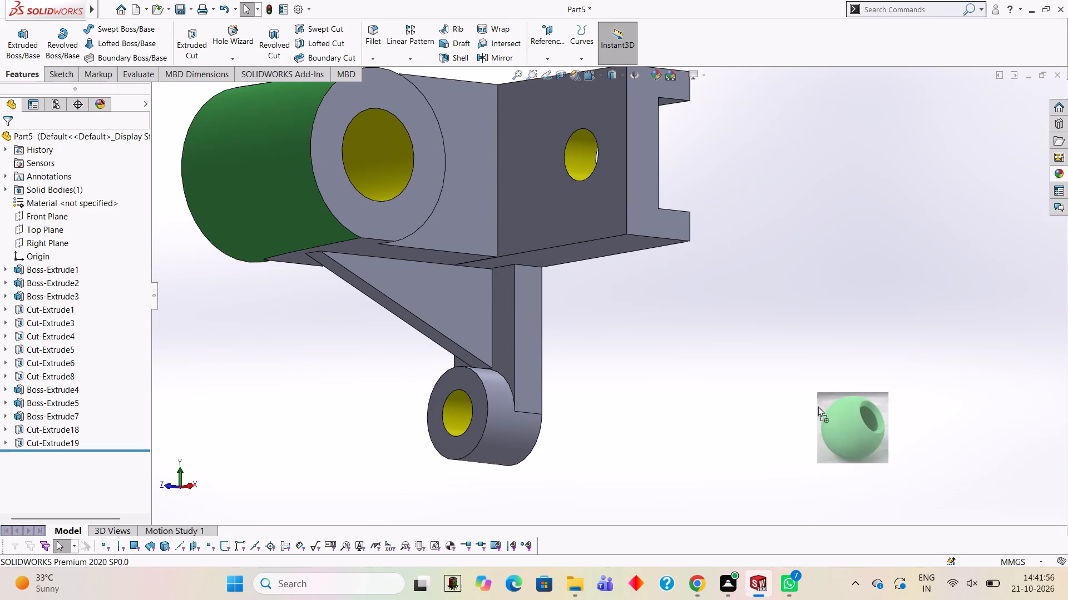
drag(818, 406, 502, 418)
click(502, 418)
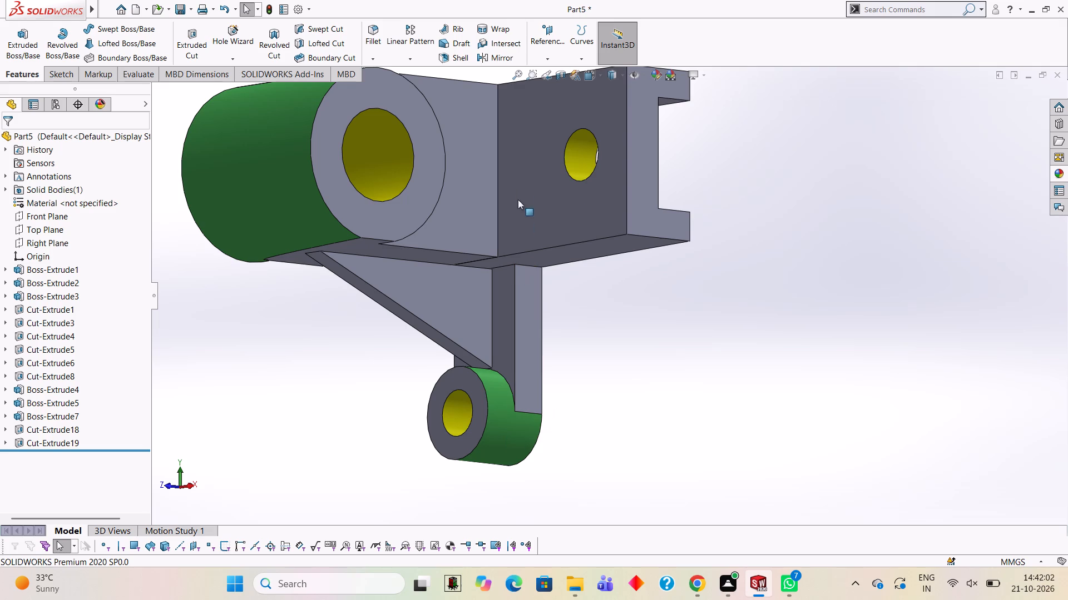
Apply the solid Blue appearance to the flat block face containing the yellow hole.
scroll(518, 186, up, 1)
scroll(525, 196, down, 4)
click(1054, 174)
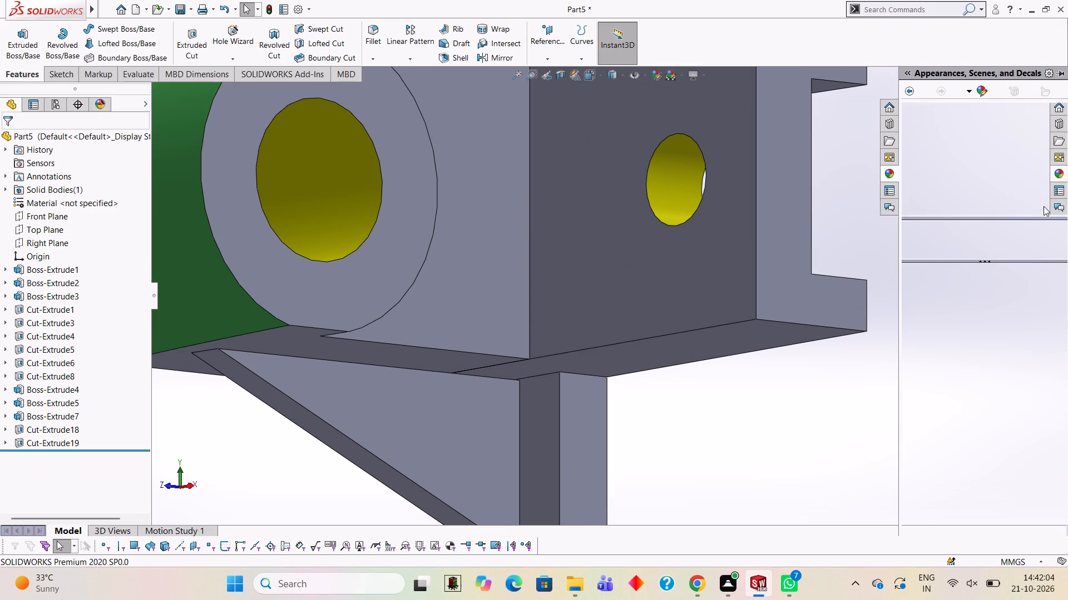
scroll(949, 353, down, 2)
drag(958, 372, 601, 230)
click(599, 226)
Apply the solid Blue appearance to the flat side face between the large boss and the holed block face.
scroll(521, 238, up, 3)
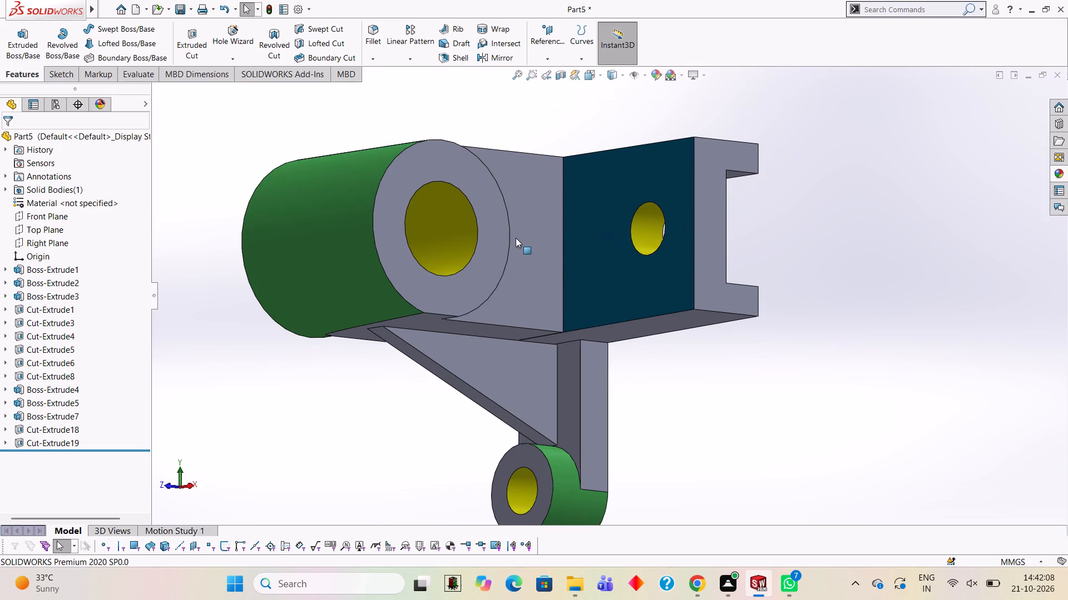
middle_drag(612, 218, 584, 216)
scroll(518, 206, down, 5)
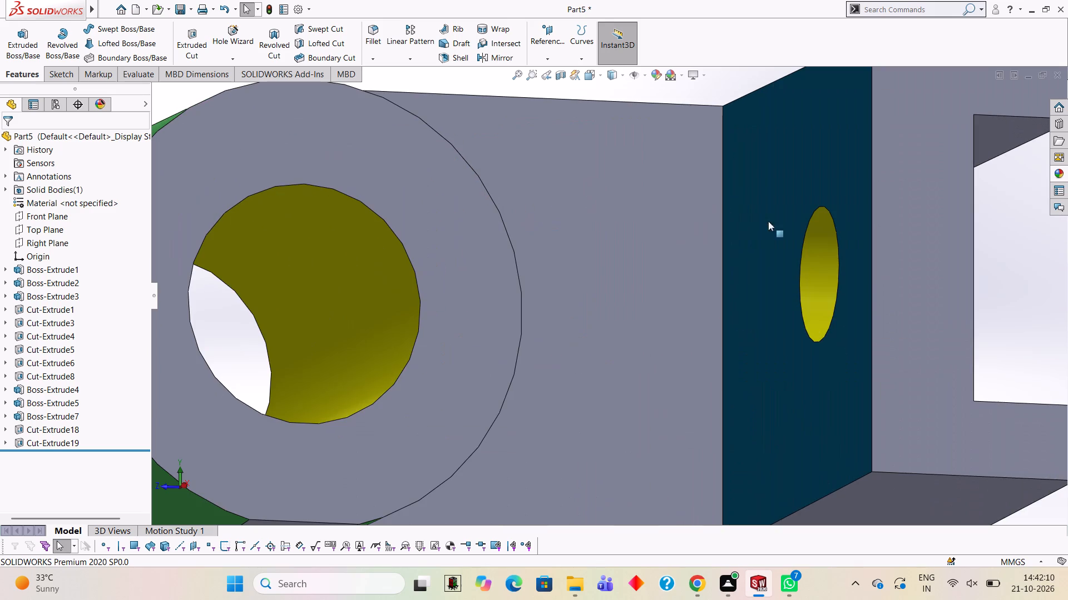
click(1055, 171)
drag(959, 375, 835, 376)
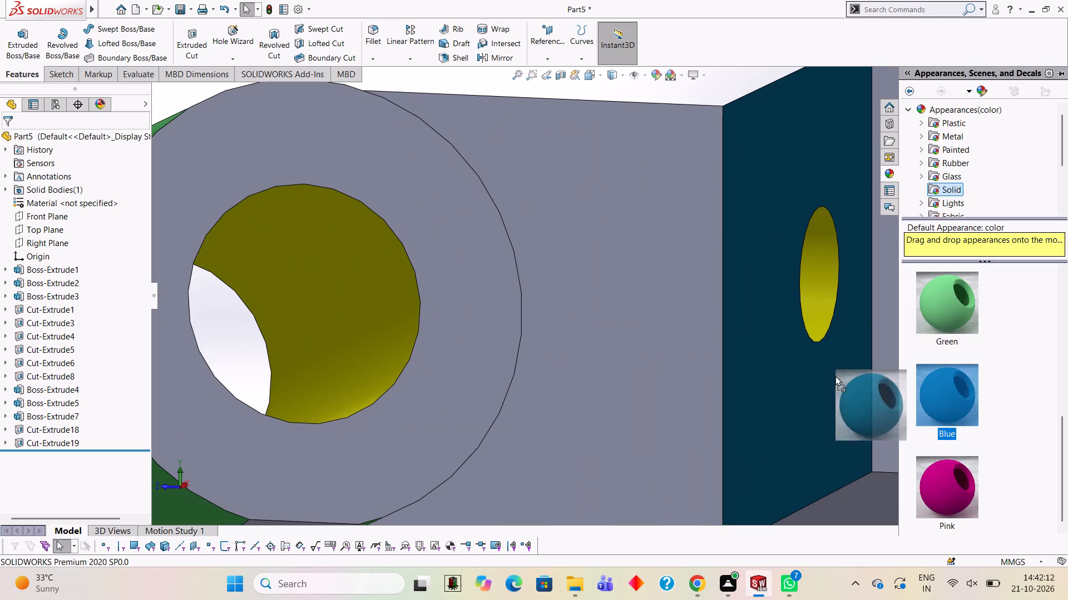
drag(835, 376, 664, 259)
click(664, 258)
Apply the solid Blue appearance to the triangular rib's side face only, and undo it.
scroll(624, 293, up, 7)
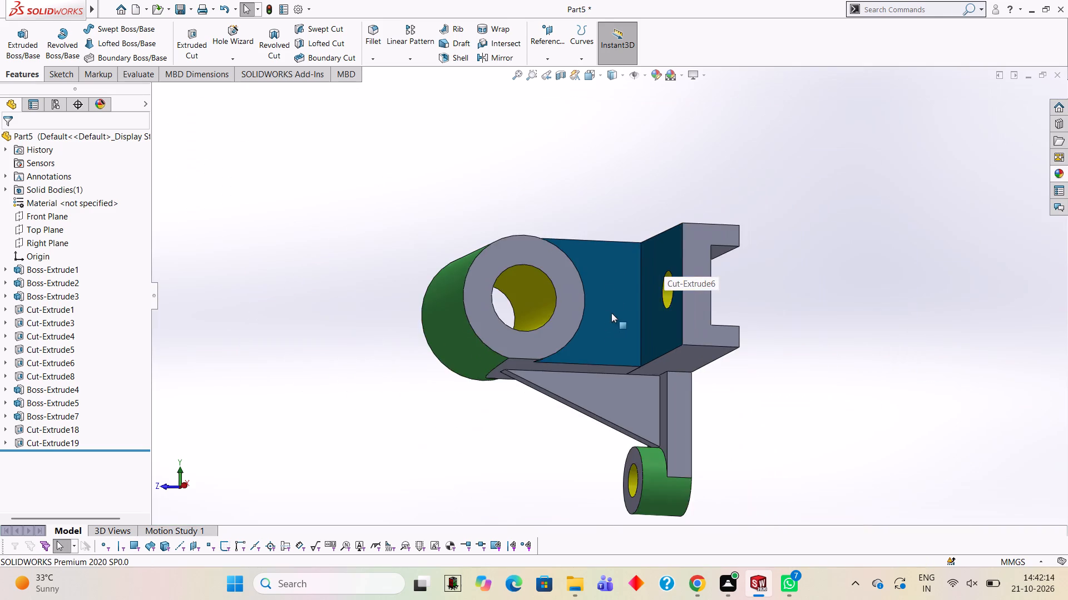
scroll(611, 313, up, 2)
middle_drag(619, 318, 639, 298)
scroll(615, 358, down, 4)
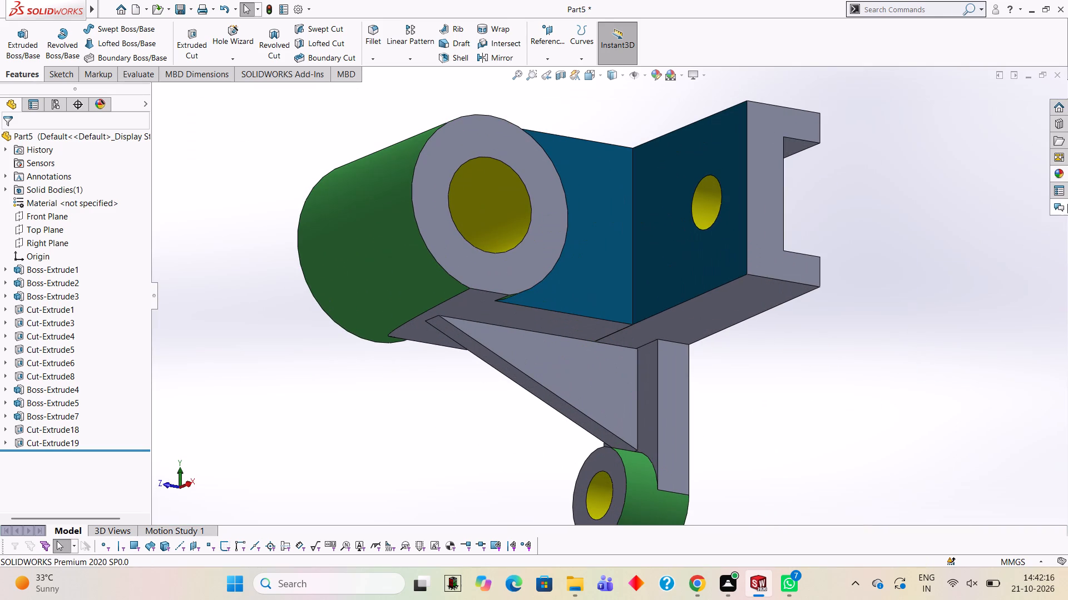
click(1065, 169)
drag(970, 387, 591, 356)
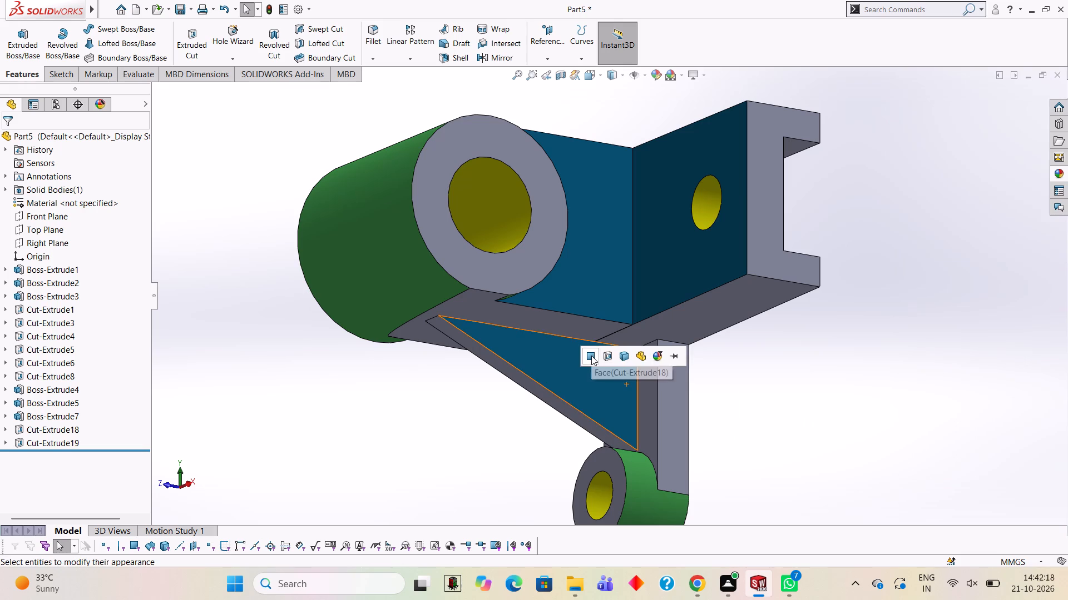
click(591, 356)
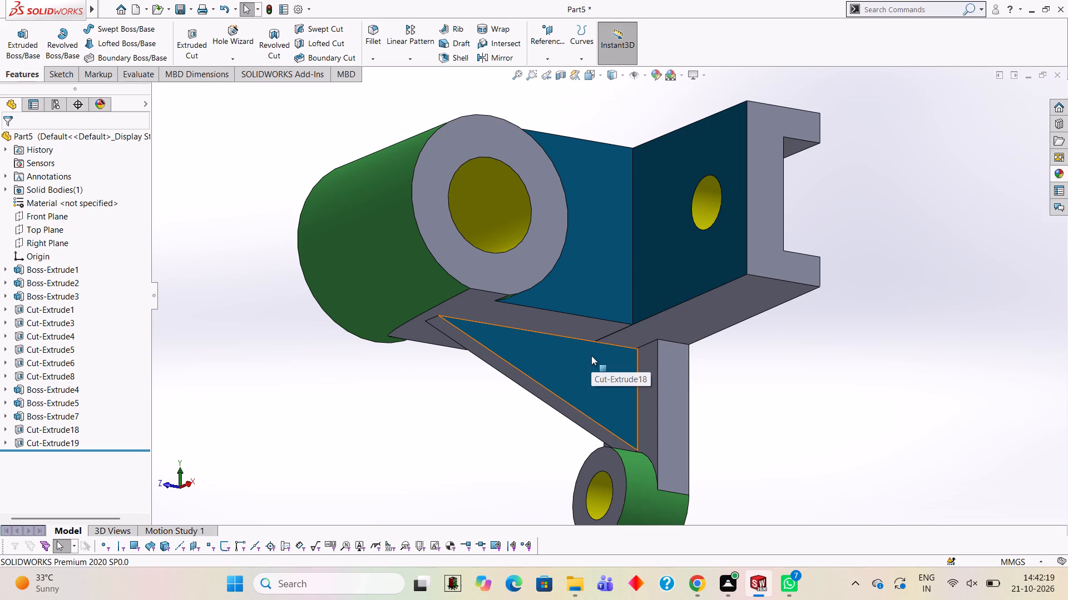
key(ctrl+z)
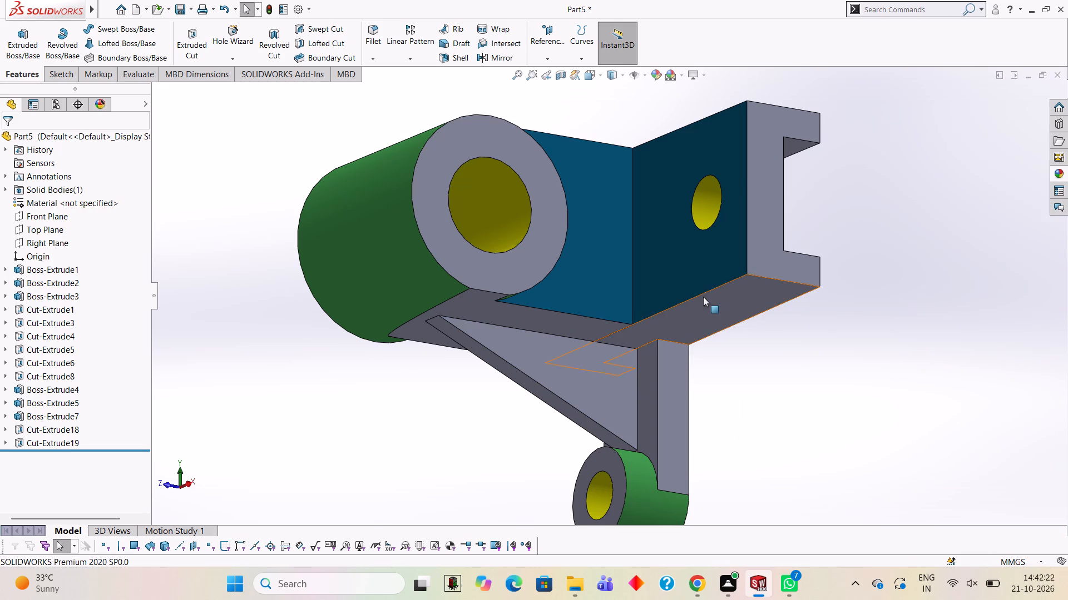
Apply the solid Blue appearance to the triangular rib's thinning cut feature, Cut-Extrude18.
click(1063, 176)
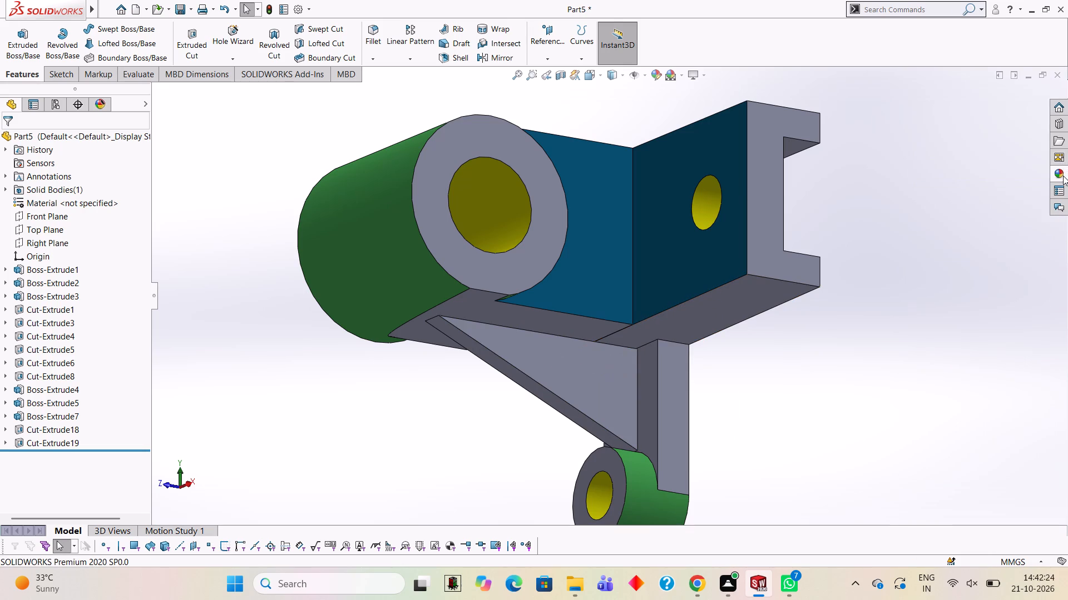
drag(961, 388, 600, 373)
click(618, 372)
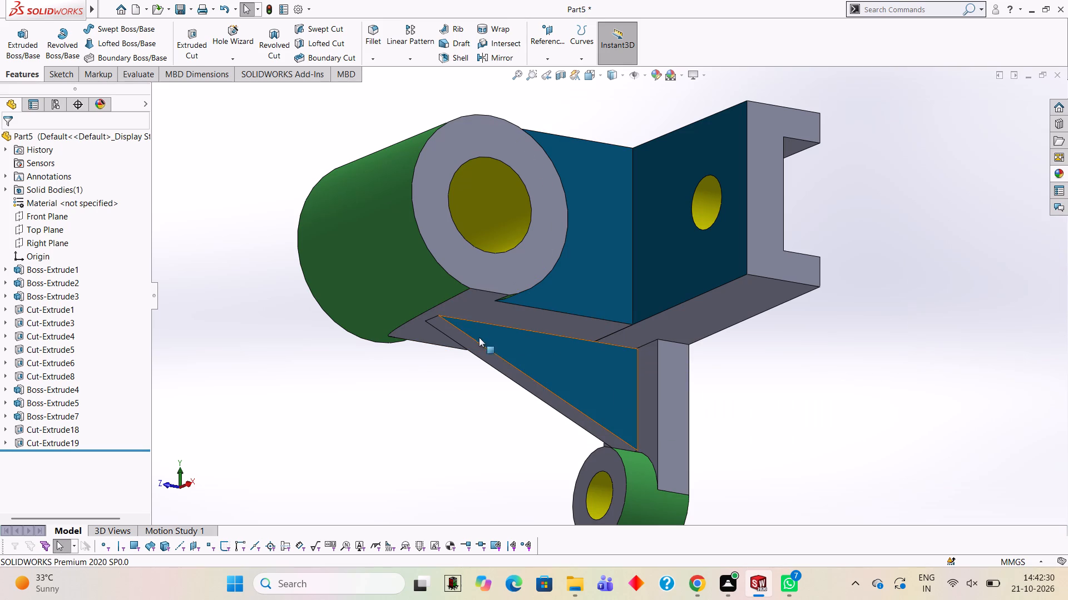
Apply the solid Pink appearance to the whole bracket body, targeting it from the large boss's annular end face.
scroll(496, 292, down, 4)
scroll(531, 276, up, 2)
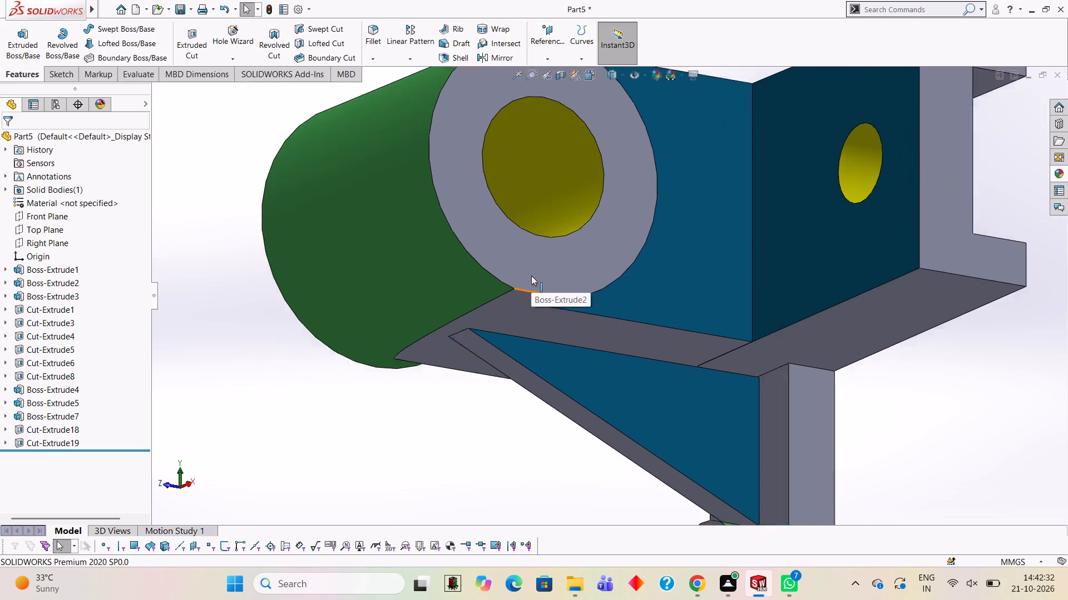
scroll(531, 276, up, 1)
click(1057, 172)
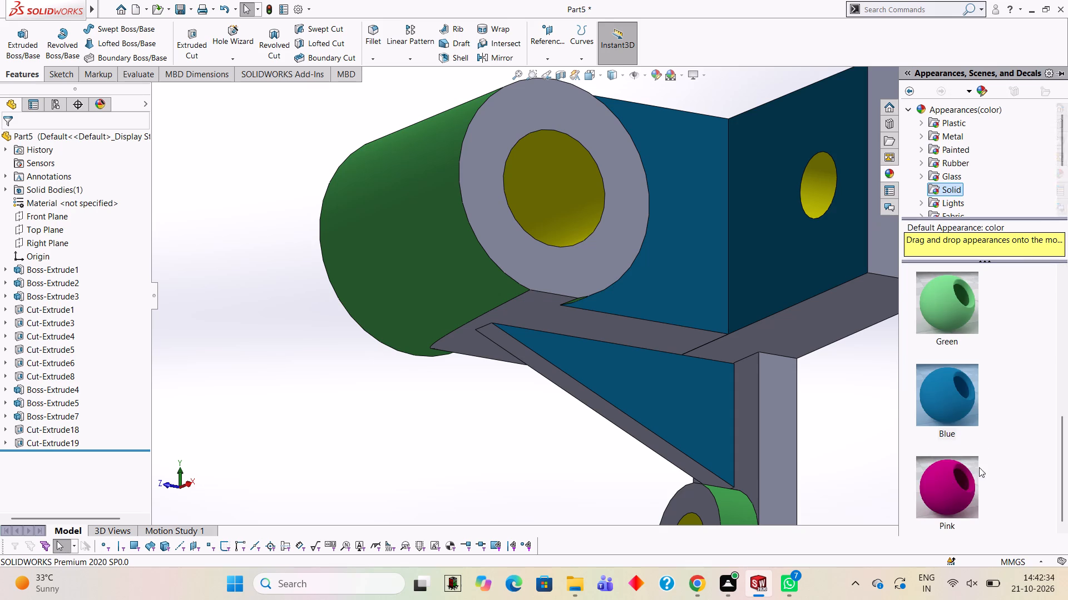
drag(967, 471, 602, 247)
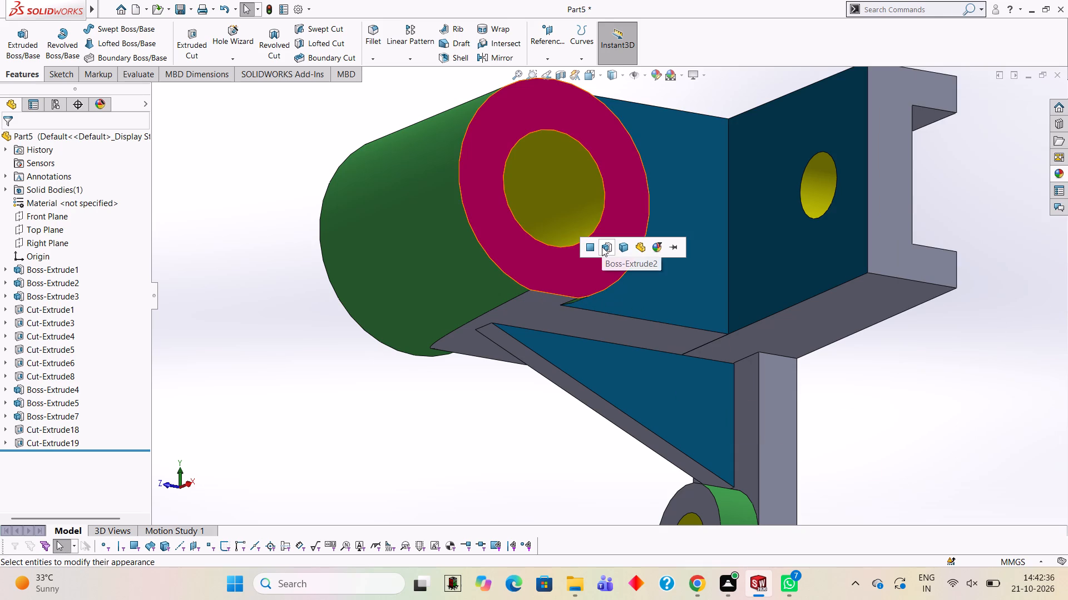
click(620, 246)
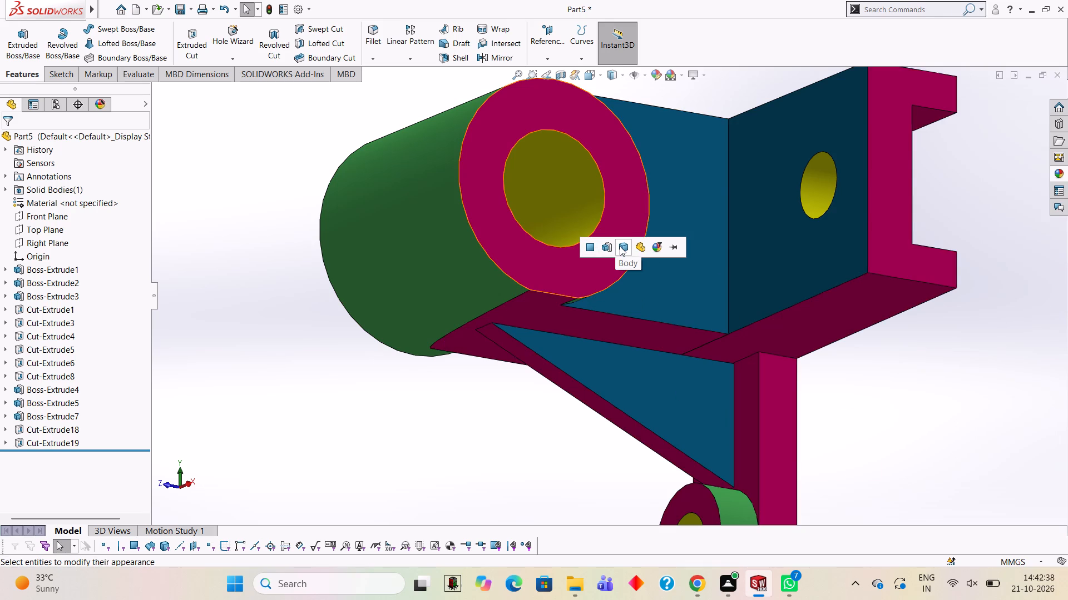
Examine the coloured bracket from below and at different distances, including the boss, block, rib and pad.
middle_drag(642, 326, 627, 291)
scroll(617, 293, up, 4)
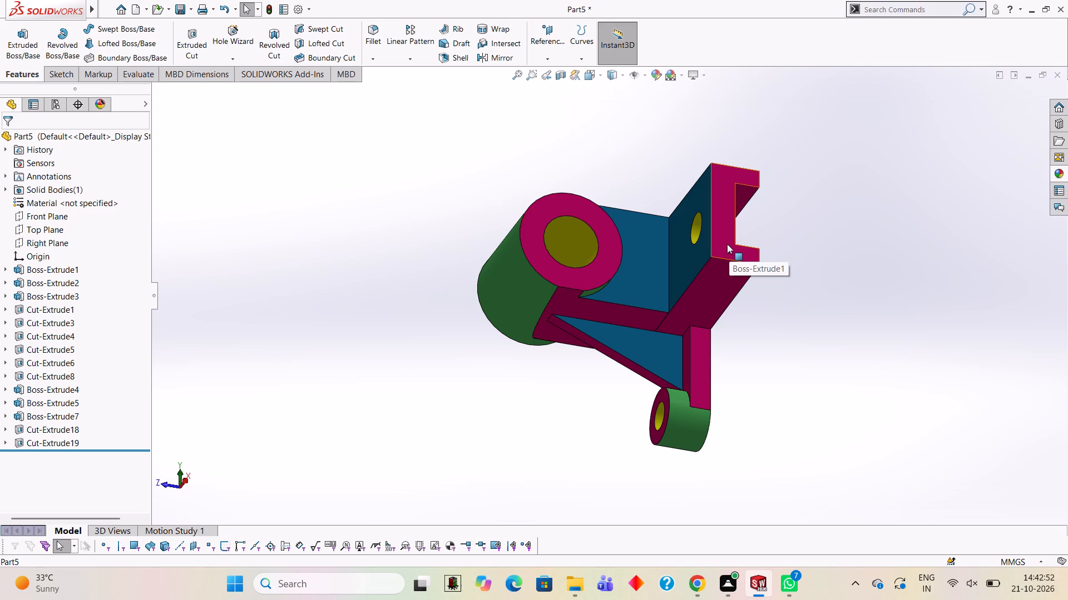
scroll(681, 222, down, 3)
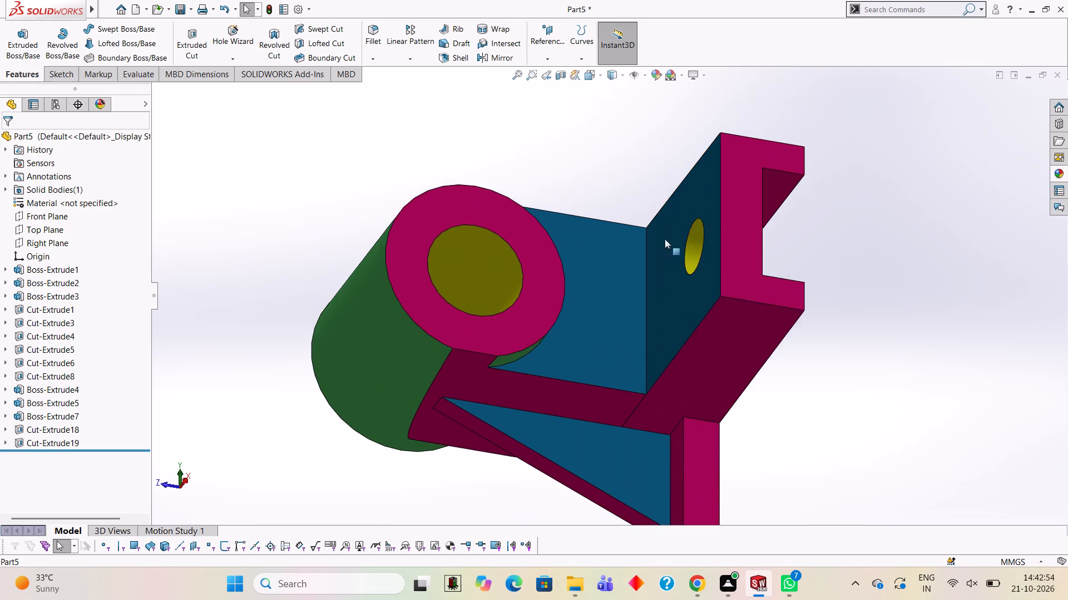
scroll(668, 247, up, 3)
scroll(671, 287, down, 3)
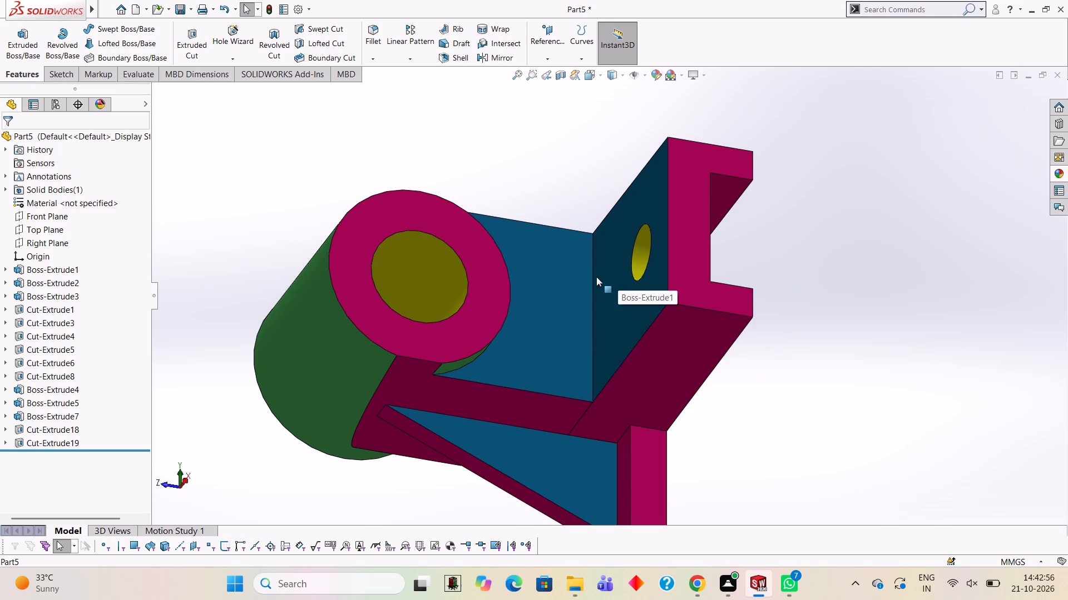
scroll(597, 278, up, 2)
scroll(621, 282, down, 2)
scroll(611, 299, up, 5)
scroll(581, 288, down, 4)
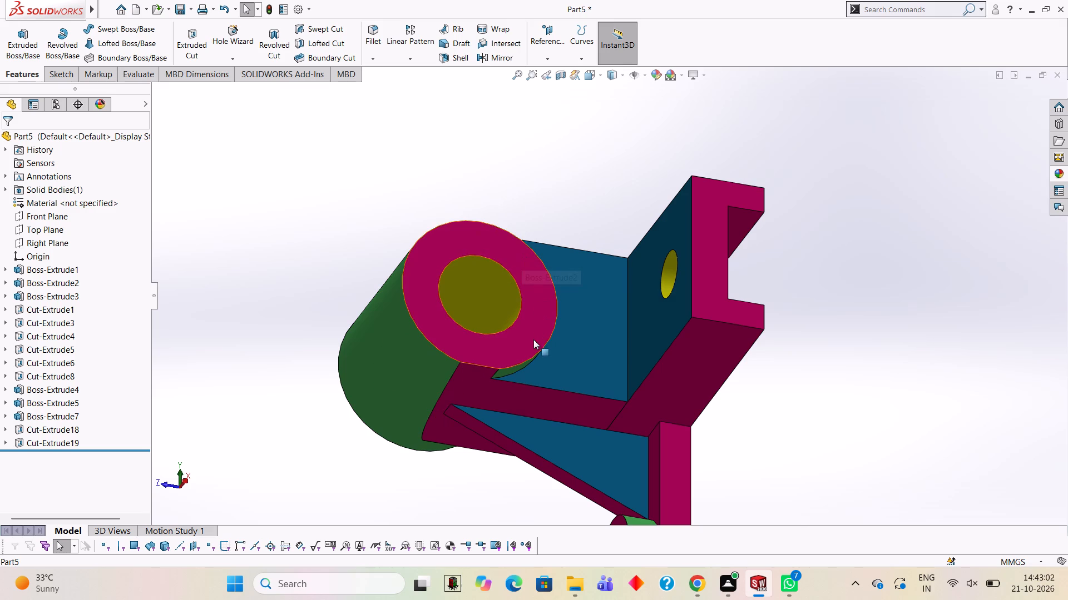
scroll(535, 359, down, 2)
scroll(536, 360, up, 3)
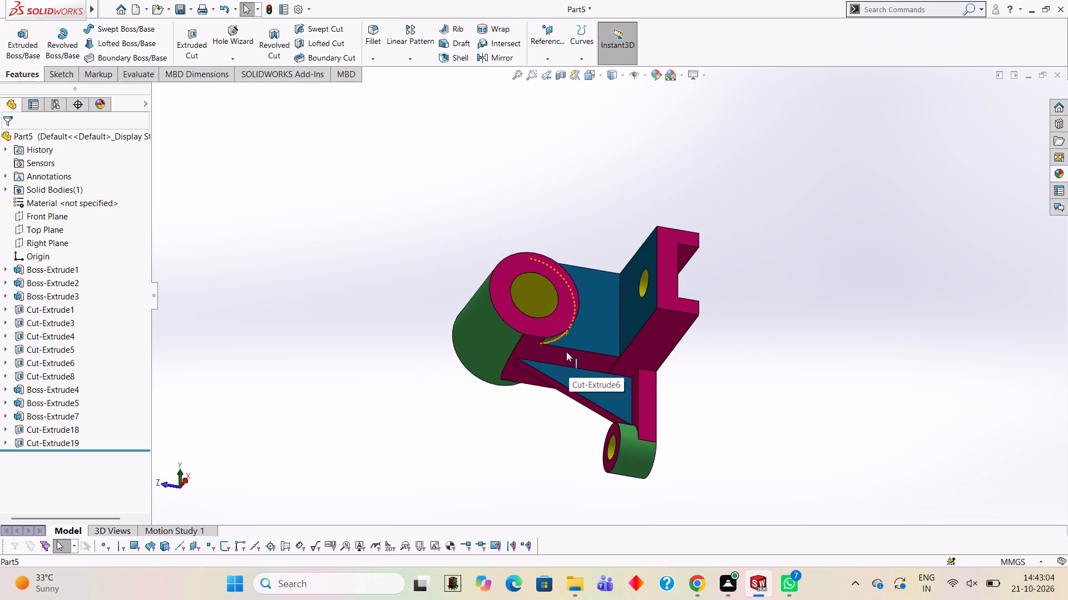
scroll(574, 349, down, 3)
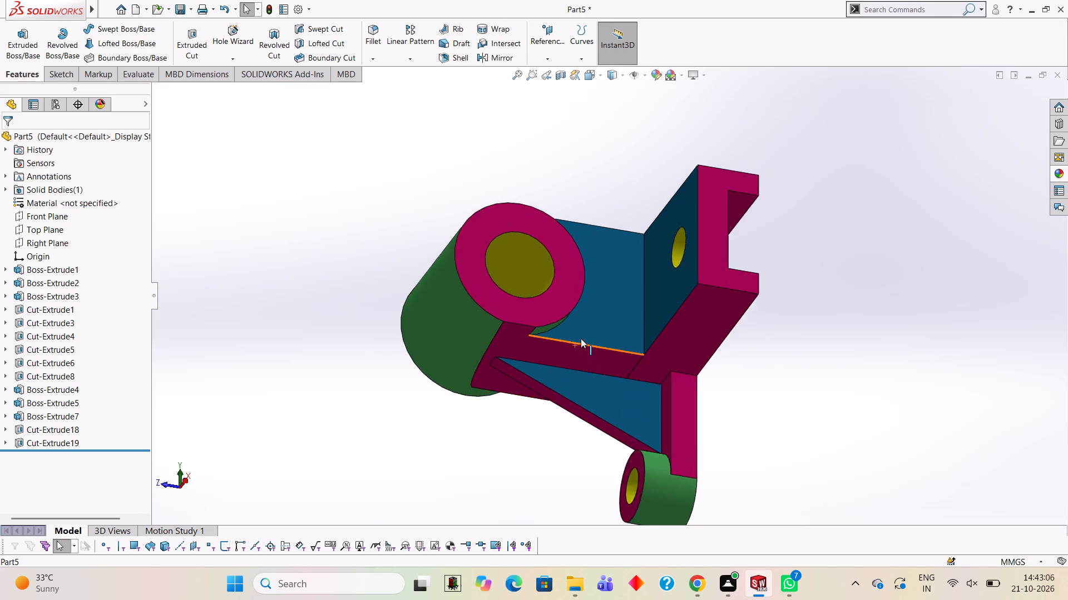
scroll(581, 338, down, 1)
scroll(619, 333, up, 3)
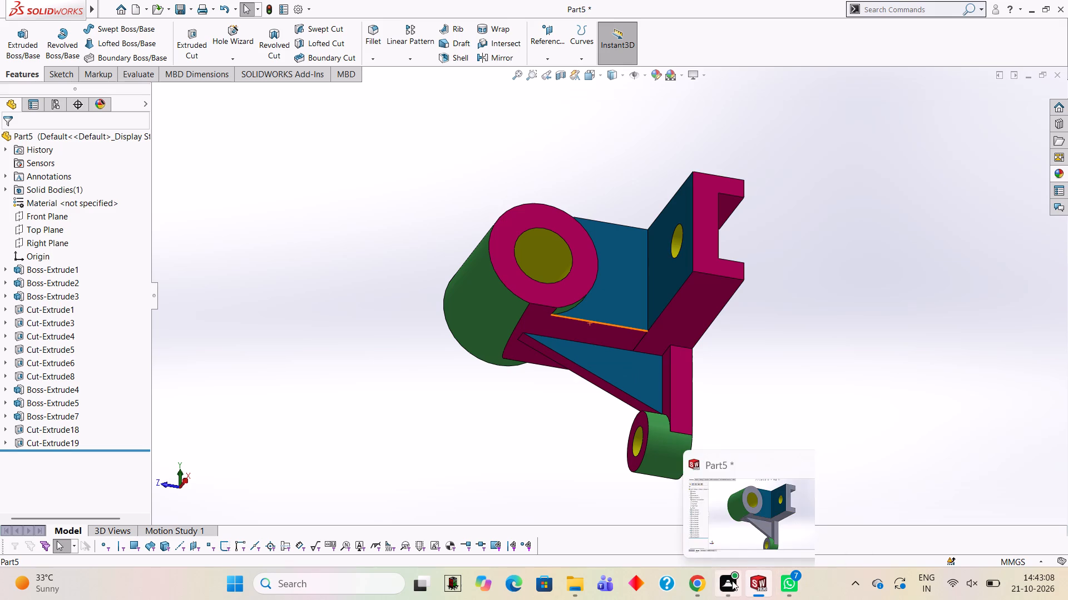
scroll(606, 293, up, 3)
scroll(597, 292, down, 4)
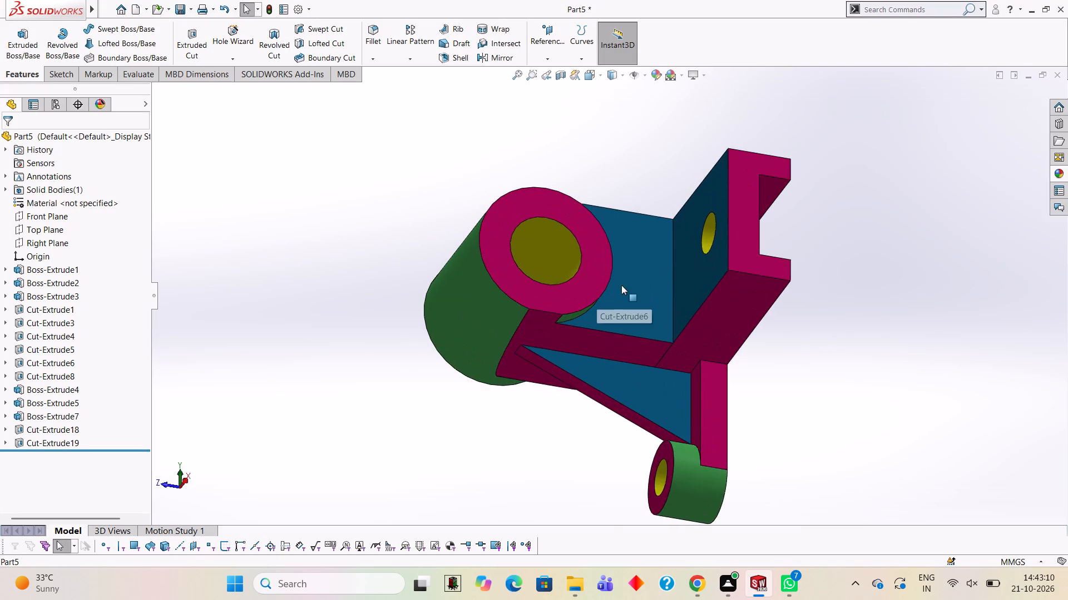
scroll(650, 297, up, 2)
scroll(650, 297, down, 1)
Examine the coloured bracket from the front, the side and below, checking the boss, drilled plate, rib and lower pad.
middle_drag(651, 277, 759, 343)
scroll(758, 335, down, 1)
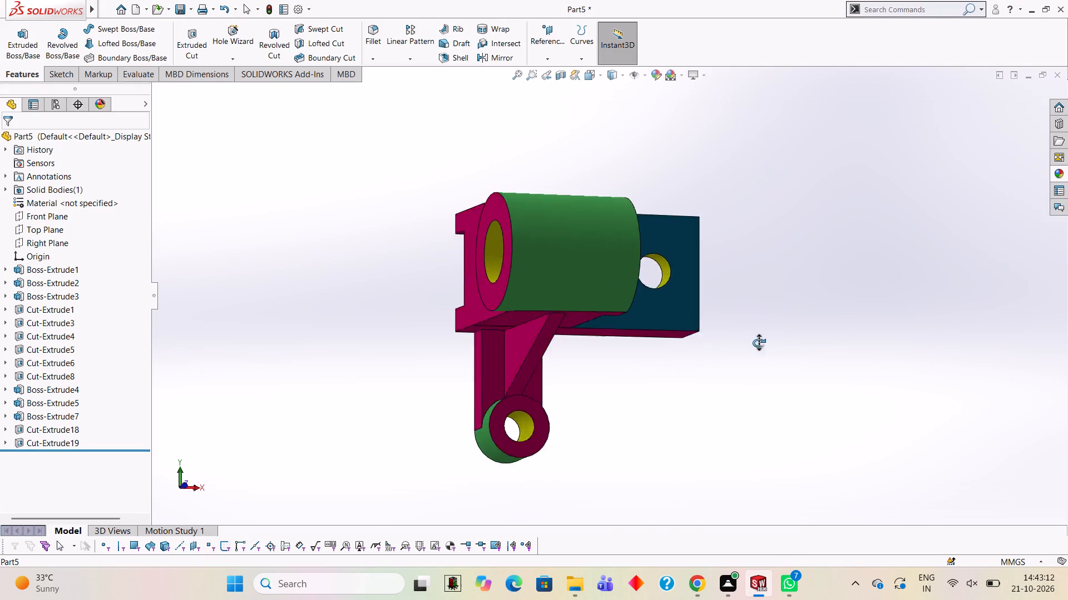
middle_drag(759, 343, 625, 363)
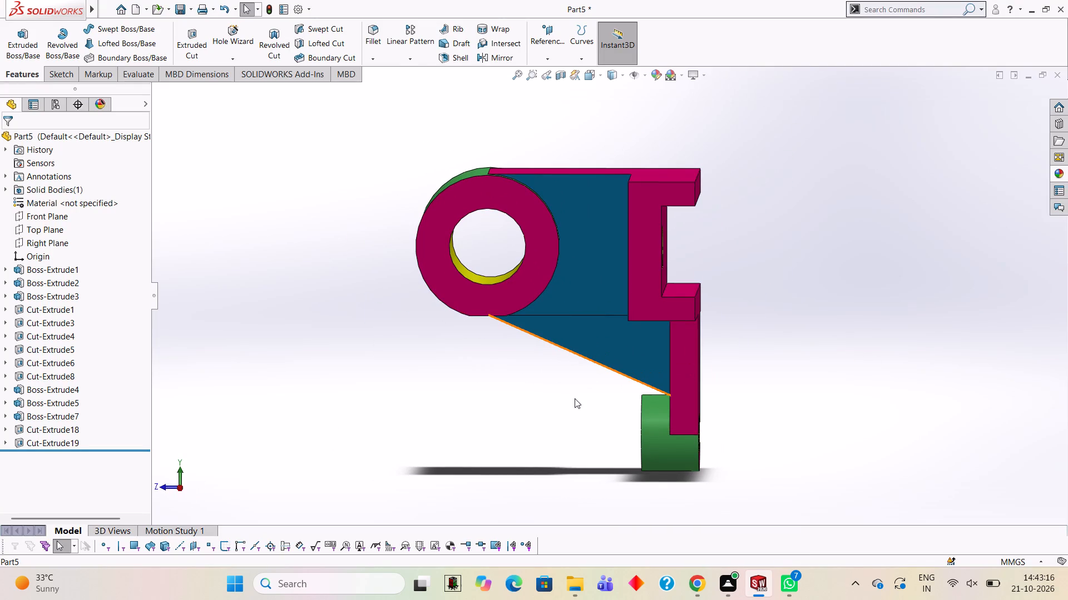
scroll(565, 303, down, 3)
middle_drag(631, 261, 706, 200)
scroll(709, 199, up, 4)
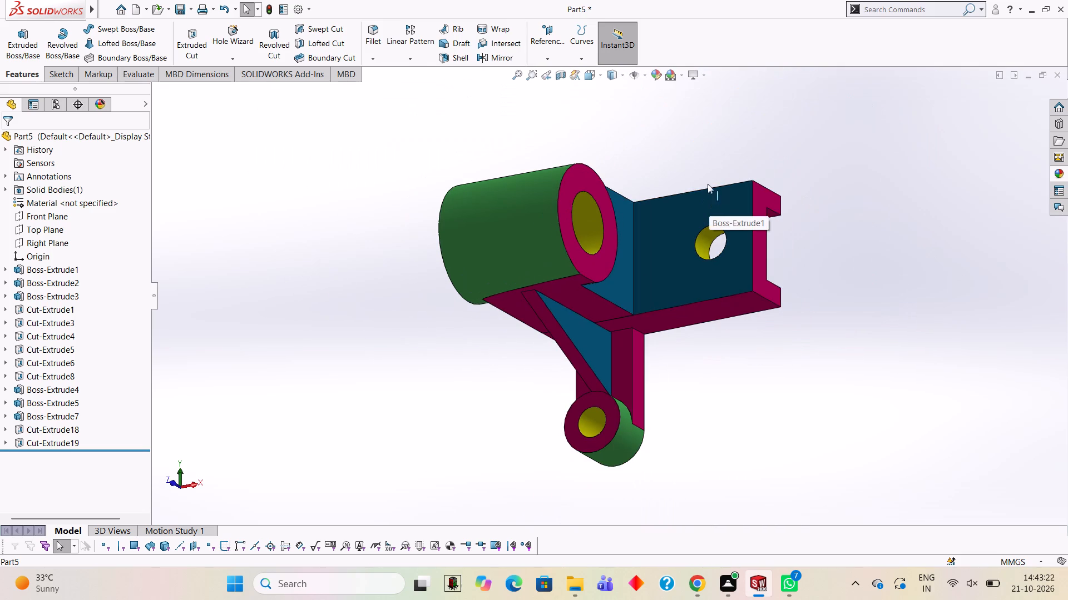
middle_drag(705, 183, 673, 199)
scroll(627, 223, down, 3)
scroll(644, 205, up, 1)
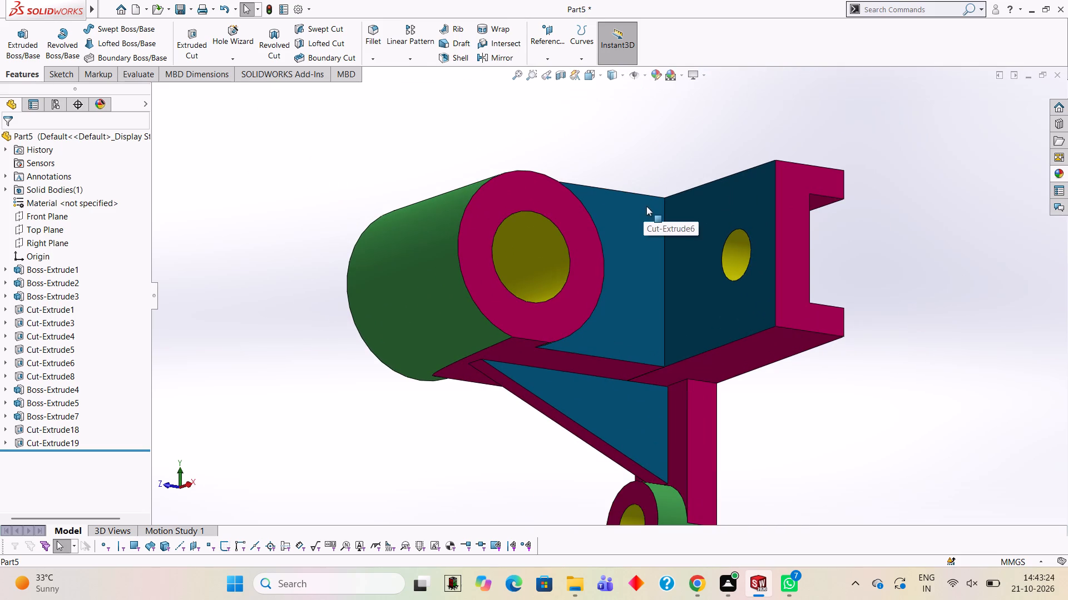
scroll(604, 354, down, 2)
scroll(580, 316, up, 2)
scroll(608, 363, down, 1)
scroll(608, 364, up, 2)
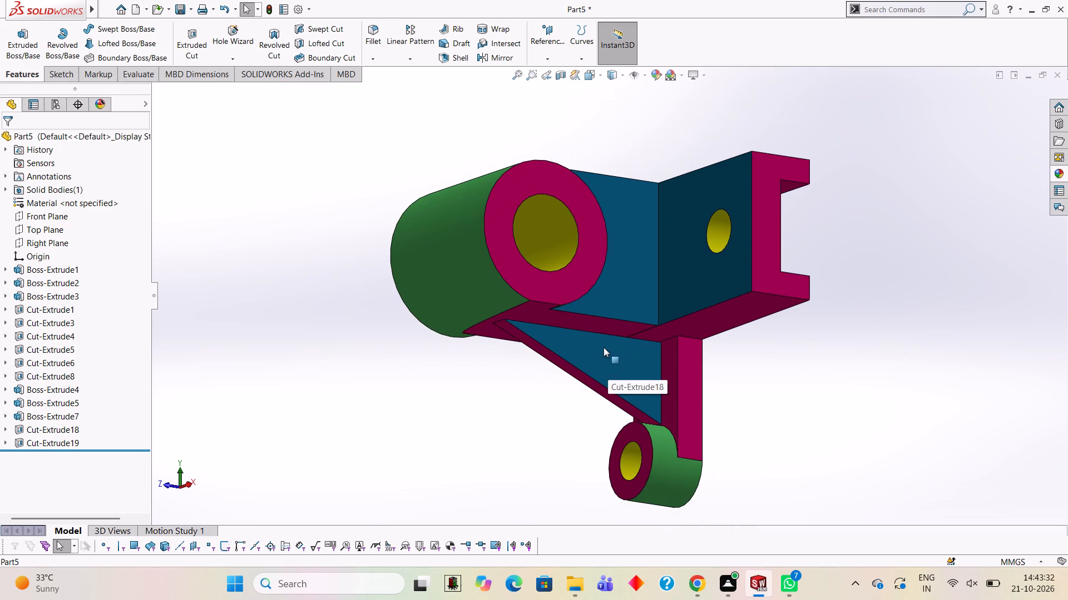
middle_drag(592, 338, 639, 329)
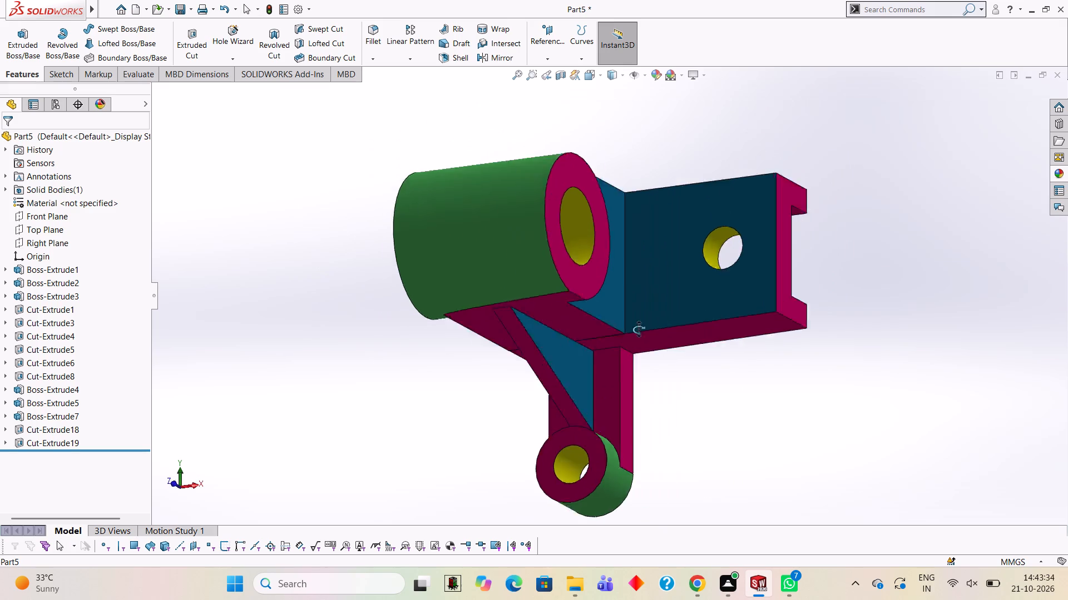
middle_drag(639, 329, 638, 293)
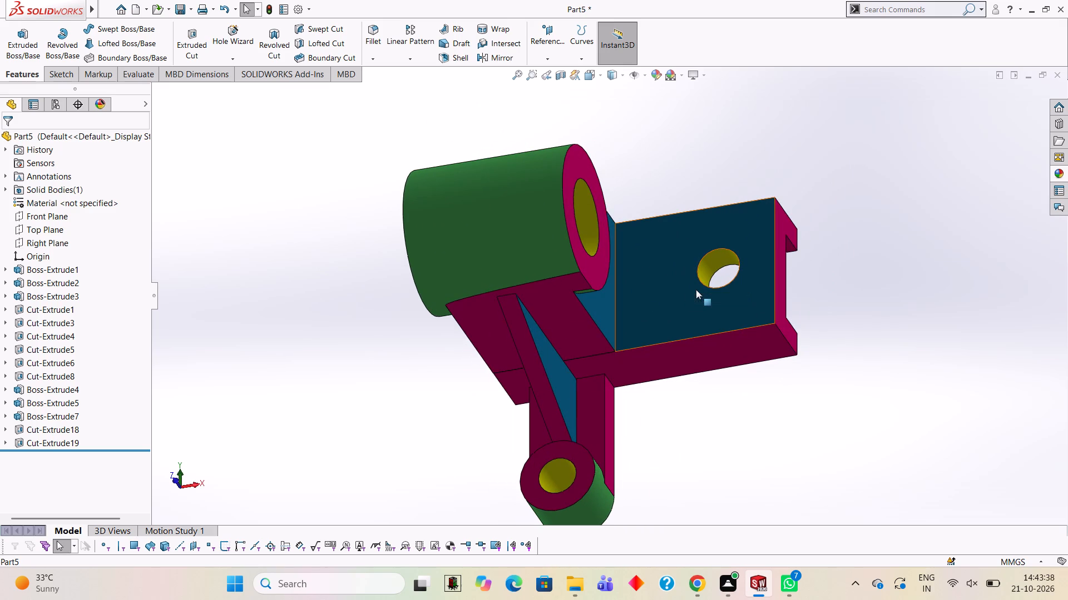
Save the part in the Documents folder as BEARING SUPPORT BRACKET WITH SIDE LUG.
key(ctrl+s)
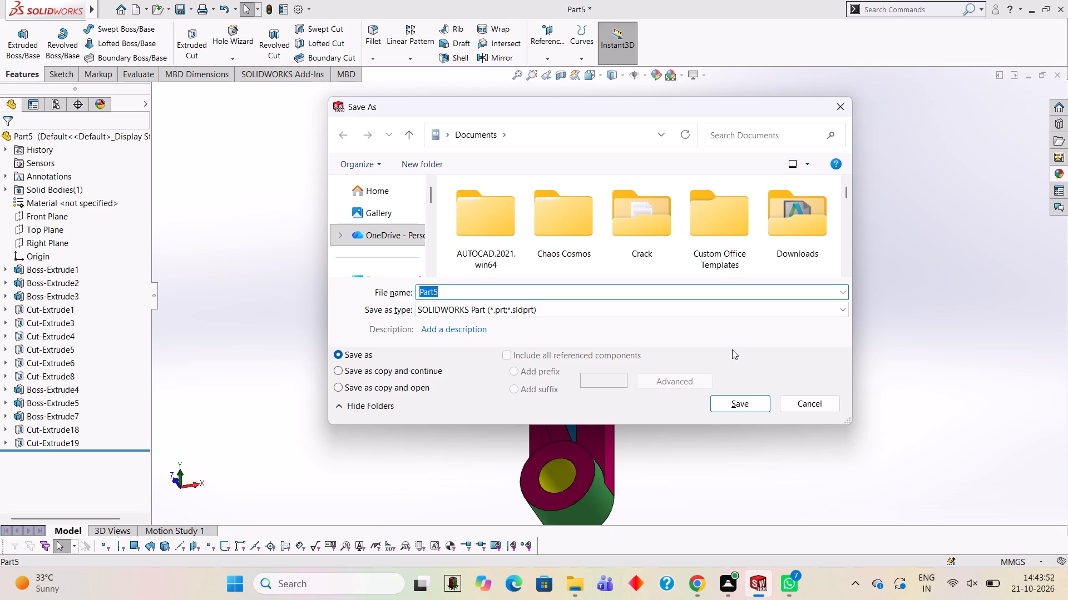
text(BEARING)
key(space)
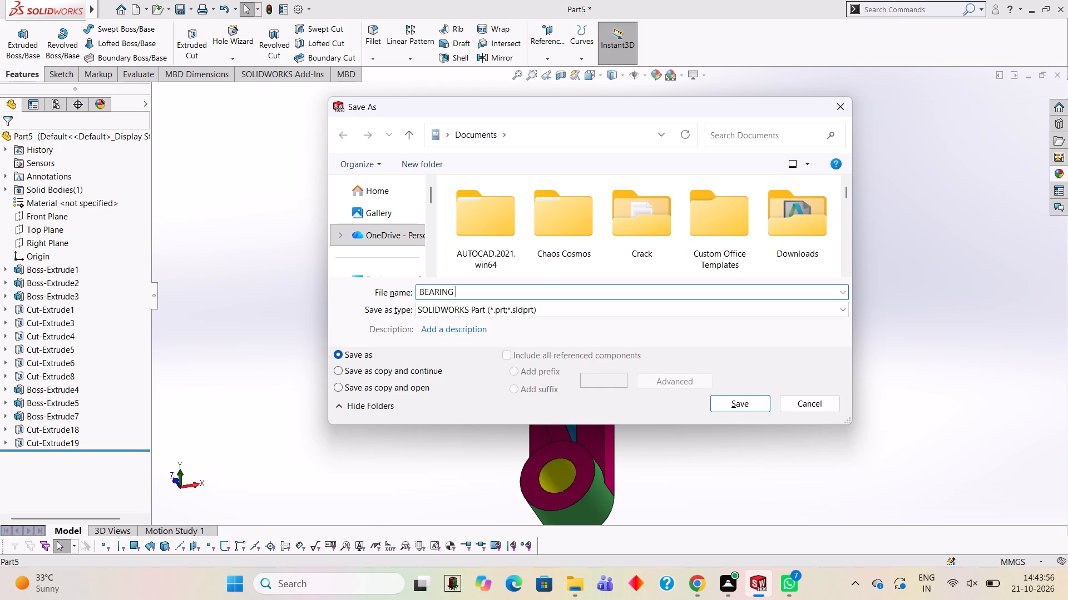
text(SUPPORT)
key(space)
text(BRACKET)
key(space)
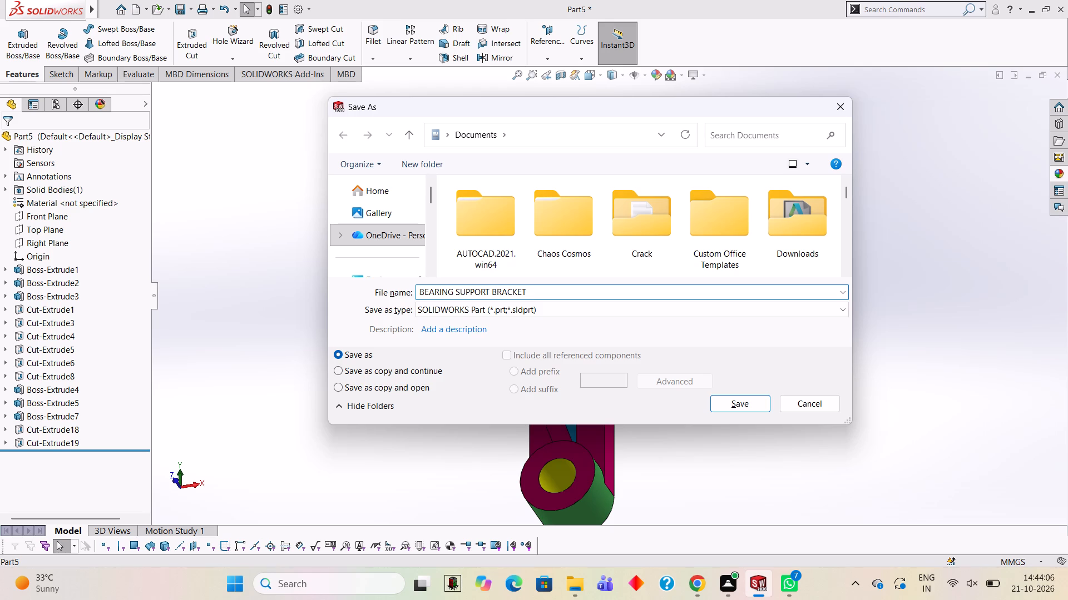
text(WITH)
key(space)
text(SIDE)
key(space)
text(LUG)
key(space)
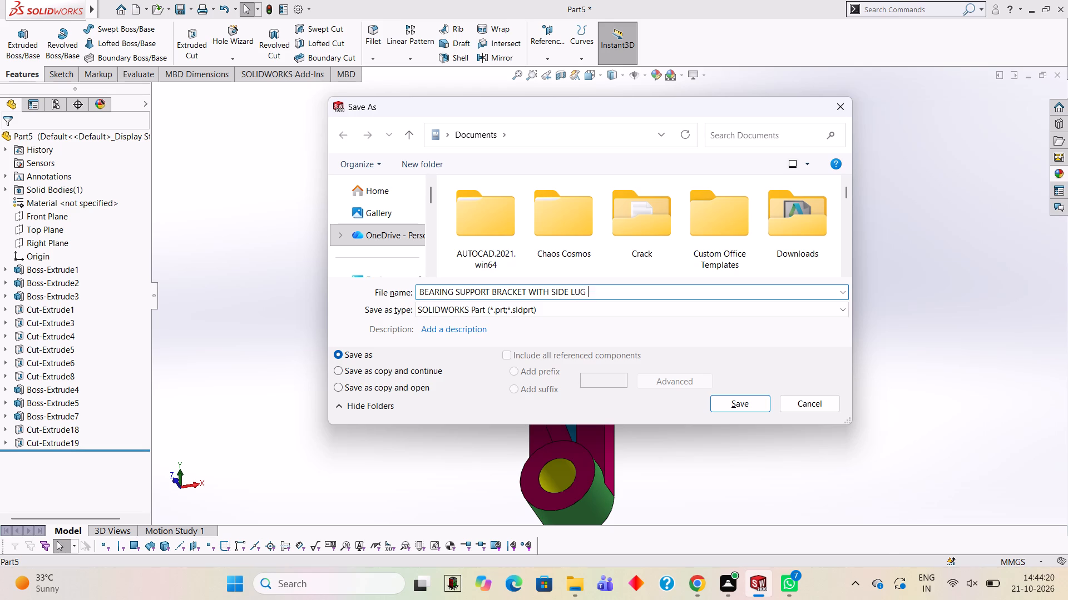
key(Return)
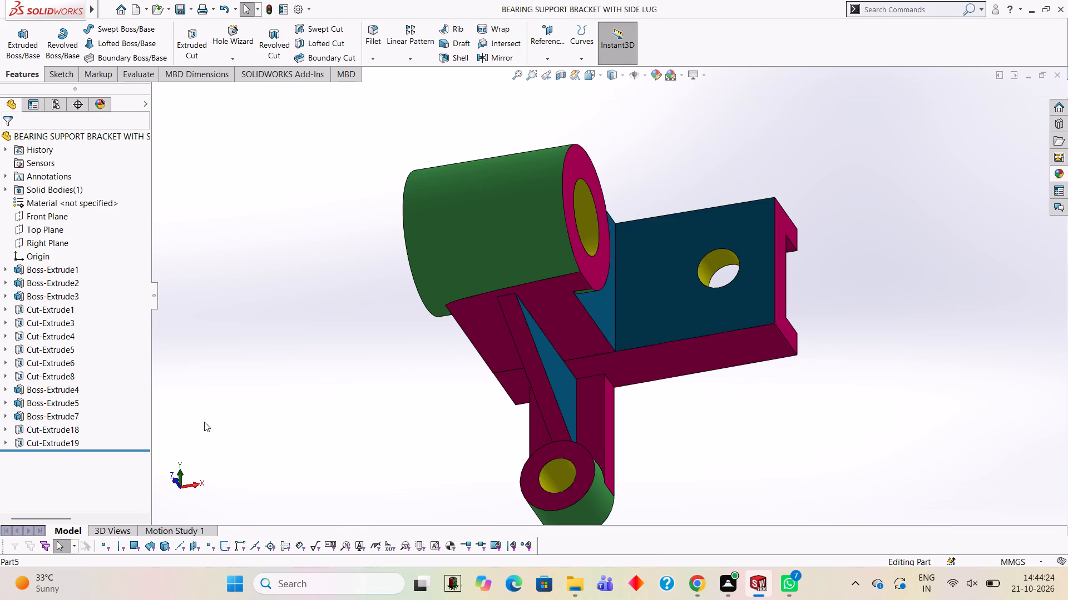
Export a copy of the bracket to the Documents folder in Adobe Portable Document Format (*.pdf), keeping the part's file name.
click(192, 8)
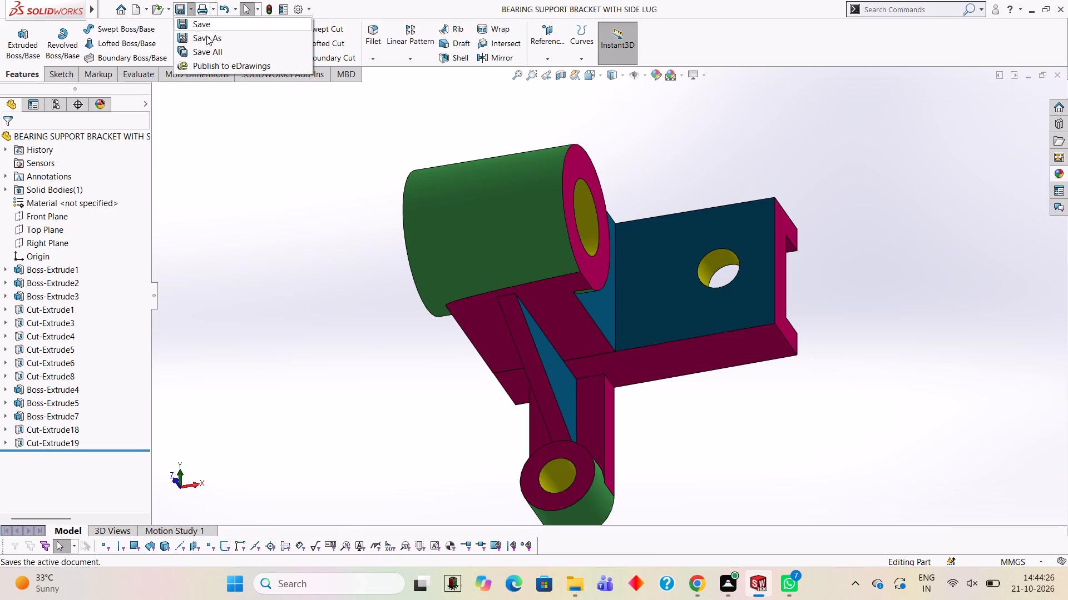
click(209, 42)
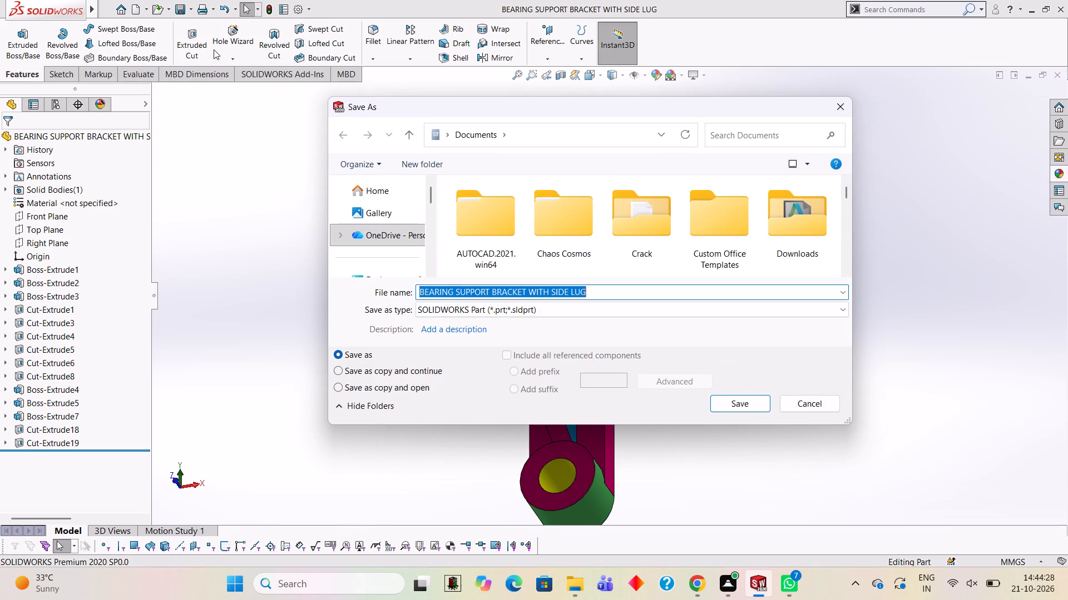
click(550, 313)
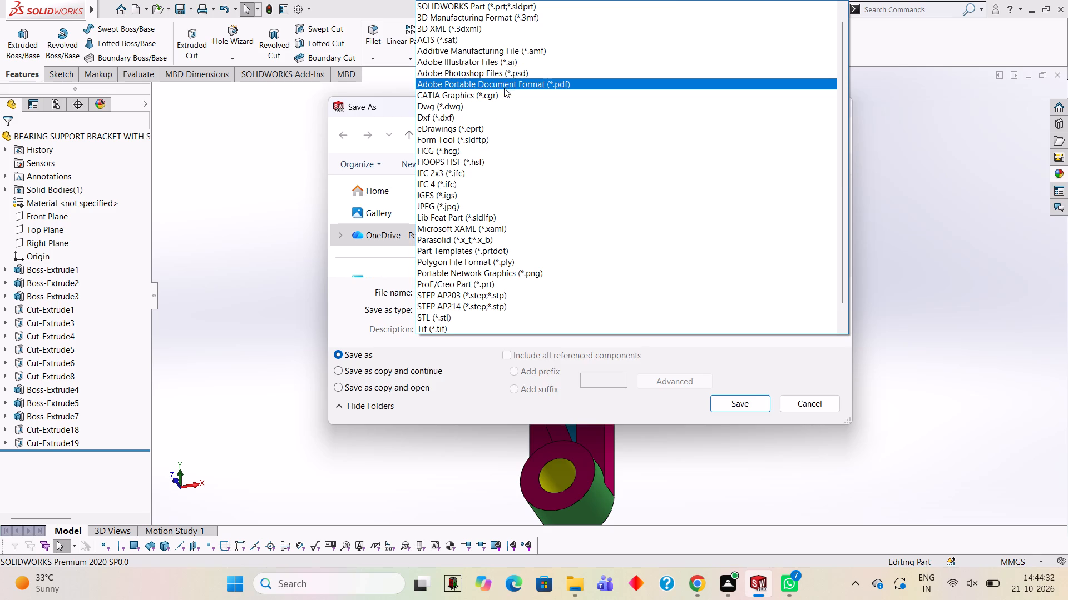
click(504, 88)
click(736, 429)
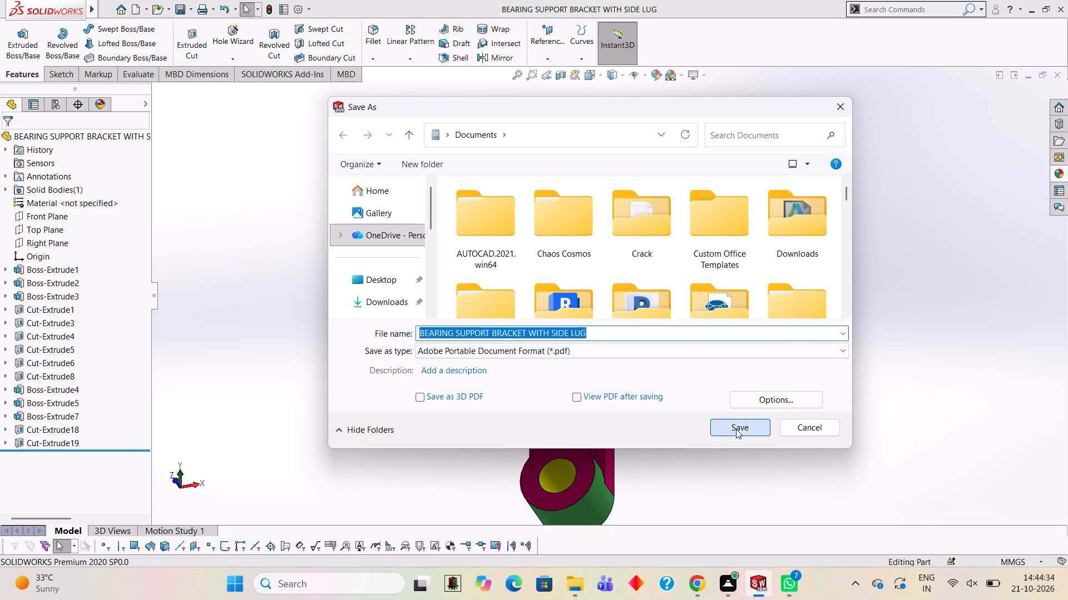
scroll(711, 305, up, 2)
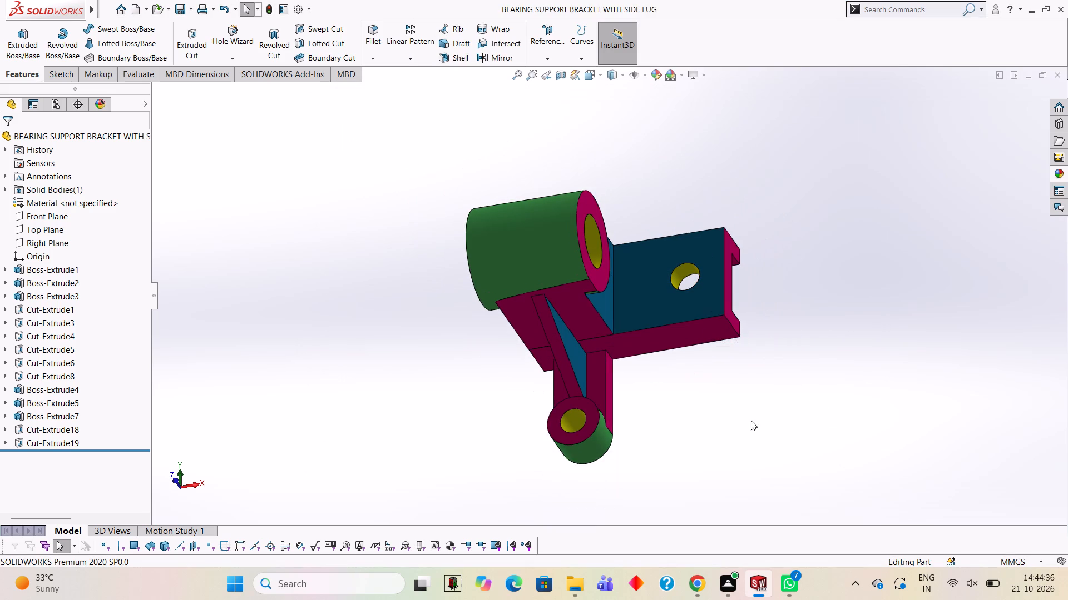